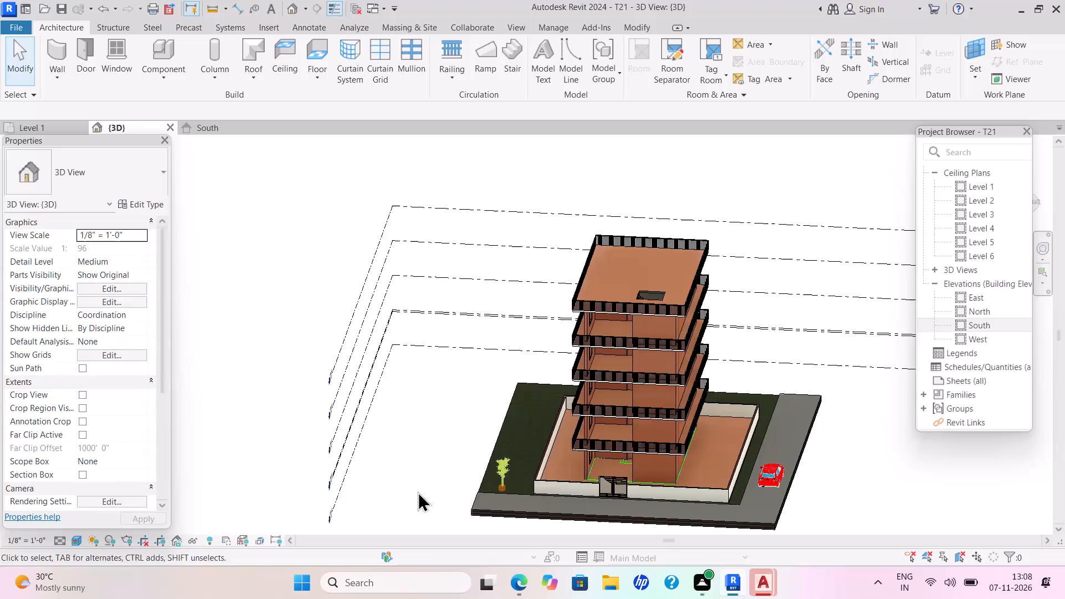
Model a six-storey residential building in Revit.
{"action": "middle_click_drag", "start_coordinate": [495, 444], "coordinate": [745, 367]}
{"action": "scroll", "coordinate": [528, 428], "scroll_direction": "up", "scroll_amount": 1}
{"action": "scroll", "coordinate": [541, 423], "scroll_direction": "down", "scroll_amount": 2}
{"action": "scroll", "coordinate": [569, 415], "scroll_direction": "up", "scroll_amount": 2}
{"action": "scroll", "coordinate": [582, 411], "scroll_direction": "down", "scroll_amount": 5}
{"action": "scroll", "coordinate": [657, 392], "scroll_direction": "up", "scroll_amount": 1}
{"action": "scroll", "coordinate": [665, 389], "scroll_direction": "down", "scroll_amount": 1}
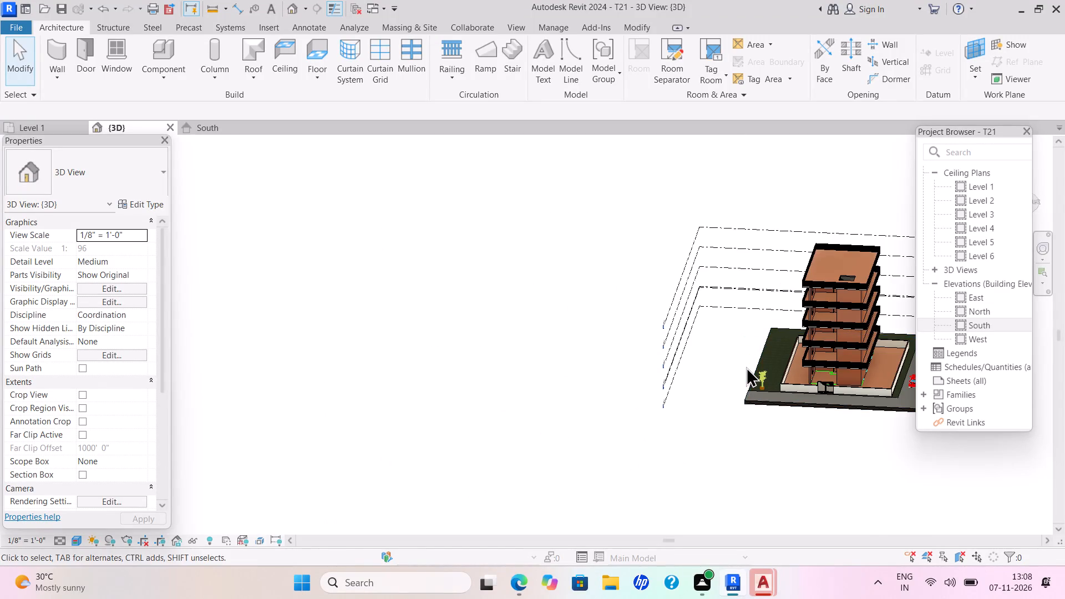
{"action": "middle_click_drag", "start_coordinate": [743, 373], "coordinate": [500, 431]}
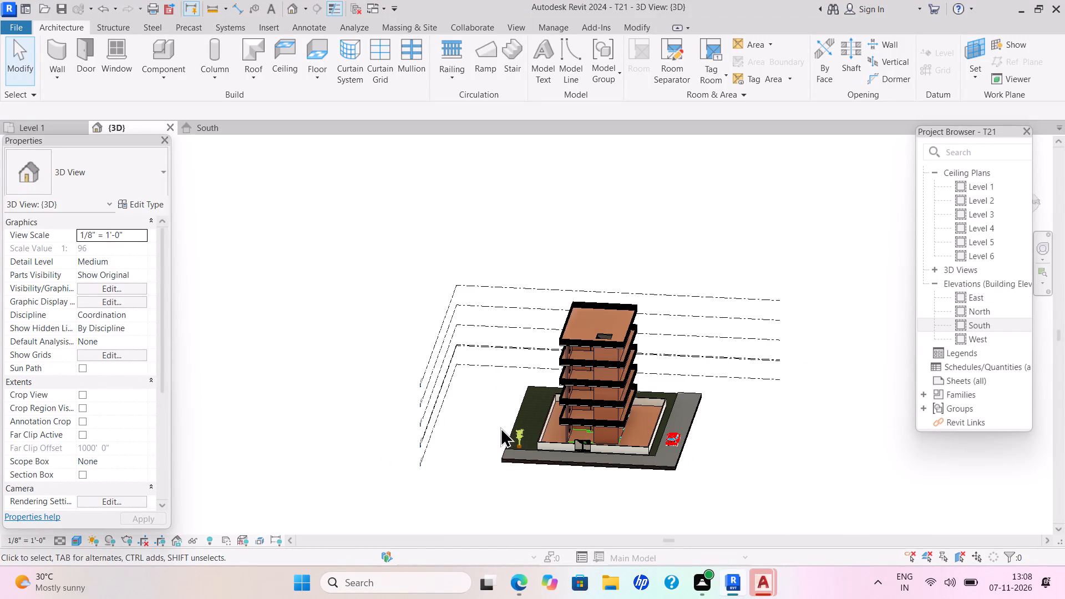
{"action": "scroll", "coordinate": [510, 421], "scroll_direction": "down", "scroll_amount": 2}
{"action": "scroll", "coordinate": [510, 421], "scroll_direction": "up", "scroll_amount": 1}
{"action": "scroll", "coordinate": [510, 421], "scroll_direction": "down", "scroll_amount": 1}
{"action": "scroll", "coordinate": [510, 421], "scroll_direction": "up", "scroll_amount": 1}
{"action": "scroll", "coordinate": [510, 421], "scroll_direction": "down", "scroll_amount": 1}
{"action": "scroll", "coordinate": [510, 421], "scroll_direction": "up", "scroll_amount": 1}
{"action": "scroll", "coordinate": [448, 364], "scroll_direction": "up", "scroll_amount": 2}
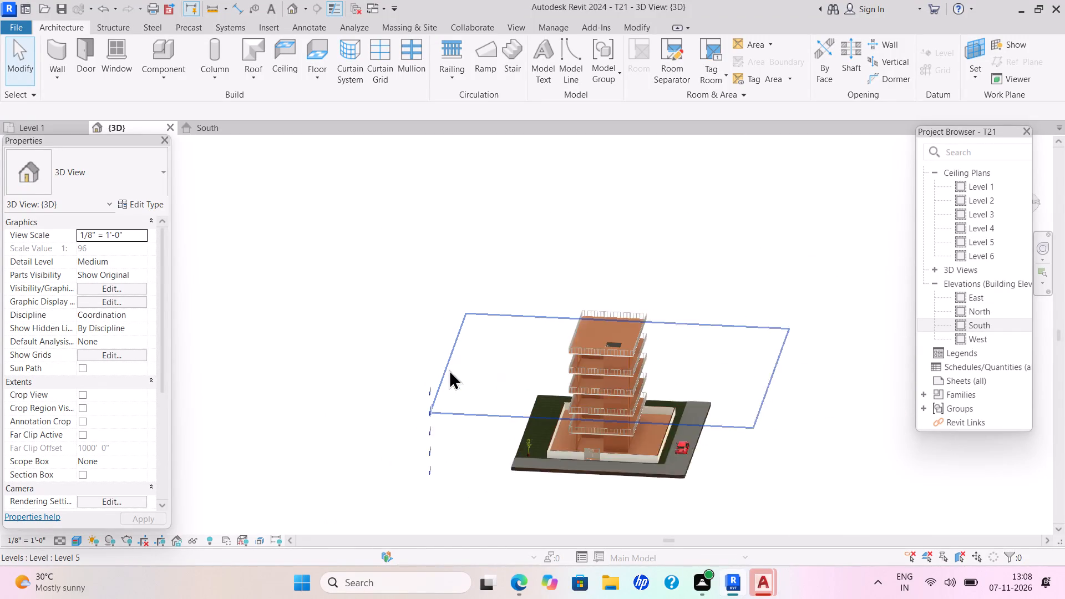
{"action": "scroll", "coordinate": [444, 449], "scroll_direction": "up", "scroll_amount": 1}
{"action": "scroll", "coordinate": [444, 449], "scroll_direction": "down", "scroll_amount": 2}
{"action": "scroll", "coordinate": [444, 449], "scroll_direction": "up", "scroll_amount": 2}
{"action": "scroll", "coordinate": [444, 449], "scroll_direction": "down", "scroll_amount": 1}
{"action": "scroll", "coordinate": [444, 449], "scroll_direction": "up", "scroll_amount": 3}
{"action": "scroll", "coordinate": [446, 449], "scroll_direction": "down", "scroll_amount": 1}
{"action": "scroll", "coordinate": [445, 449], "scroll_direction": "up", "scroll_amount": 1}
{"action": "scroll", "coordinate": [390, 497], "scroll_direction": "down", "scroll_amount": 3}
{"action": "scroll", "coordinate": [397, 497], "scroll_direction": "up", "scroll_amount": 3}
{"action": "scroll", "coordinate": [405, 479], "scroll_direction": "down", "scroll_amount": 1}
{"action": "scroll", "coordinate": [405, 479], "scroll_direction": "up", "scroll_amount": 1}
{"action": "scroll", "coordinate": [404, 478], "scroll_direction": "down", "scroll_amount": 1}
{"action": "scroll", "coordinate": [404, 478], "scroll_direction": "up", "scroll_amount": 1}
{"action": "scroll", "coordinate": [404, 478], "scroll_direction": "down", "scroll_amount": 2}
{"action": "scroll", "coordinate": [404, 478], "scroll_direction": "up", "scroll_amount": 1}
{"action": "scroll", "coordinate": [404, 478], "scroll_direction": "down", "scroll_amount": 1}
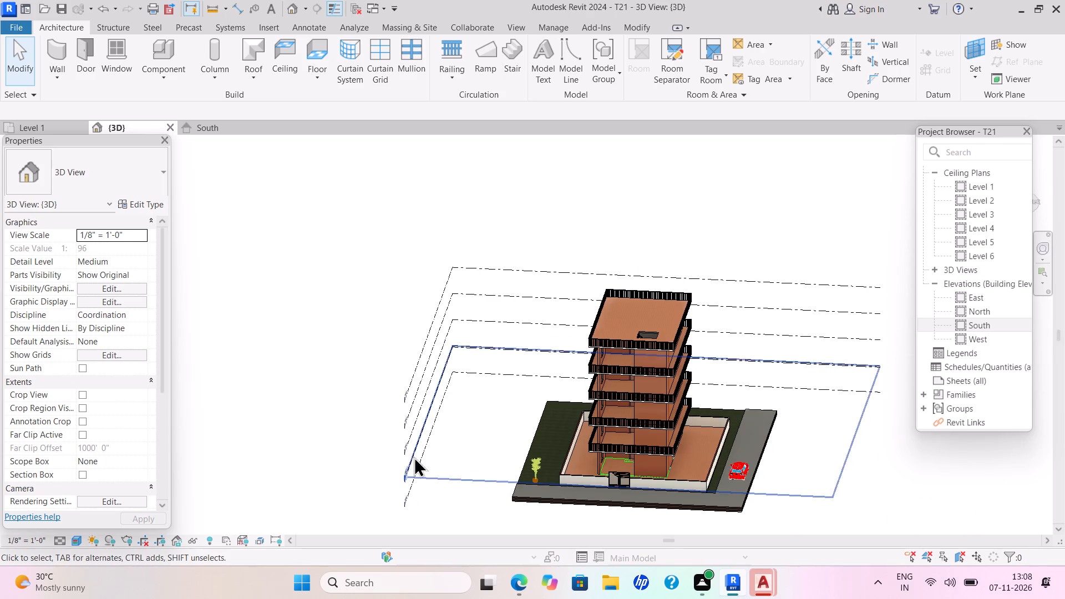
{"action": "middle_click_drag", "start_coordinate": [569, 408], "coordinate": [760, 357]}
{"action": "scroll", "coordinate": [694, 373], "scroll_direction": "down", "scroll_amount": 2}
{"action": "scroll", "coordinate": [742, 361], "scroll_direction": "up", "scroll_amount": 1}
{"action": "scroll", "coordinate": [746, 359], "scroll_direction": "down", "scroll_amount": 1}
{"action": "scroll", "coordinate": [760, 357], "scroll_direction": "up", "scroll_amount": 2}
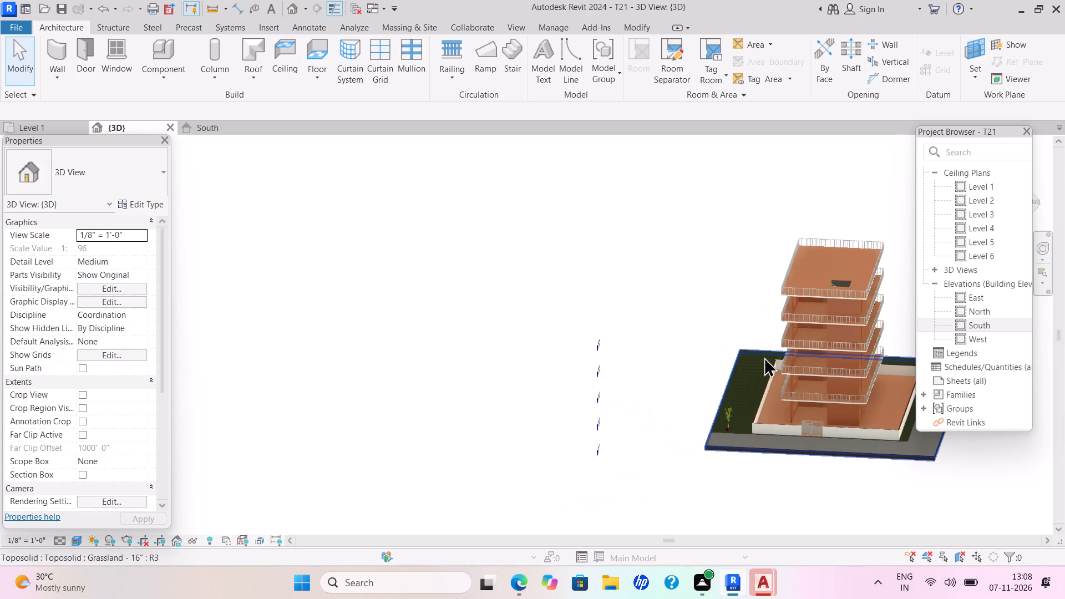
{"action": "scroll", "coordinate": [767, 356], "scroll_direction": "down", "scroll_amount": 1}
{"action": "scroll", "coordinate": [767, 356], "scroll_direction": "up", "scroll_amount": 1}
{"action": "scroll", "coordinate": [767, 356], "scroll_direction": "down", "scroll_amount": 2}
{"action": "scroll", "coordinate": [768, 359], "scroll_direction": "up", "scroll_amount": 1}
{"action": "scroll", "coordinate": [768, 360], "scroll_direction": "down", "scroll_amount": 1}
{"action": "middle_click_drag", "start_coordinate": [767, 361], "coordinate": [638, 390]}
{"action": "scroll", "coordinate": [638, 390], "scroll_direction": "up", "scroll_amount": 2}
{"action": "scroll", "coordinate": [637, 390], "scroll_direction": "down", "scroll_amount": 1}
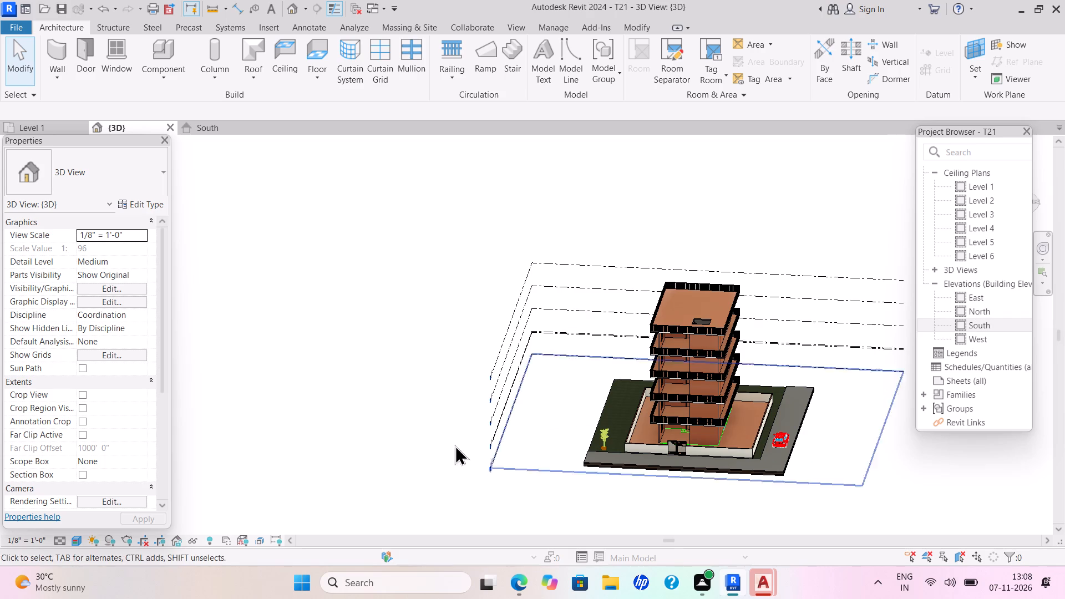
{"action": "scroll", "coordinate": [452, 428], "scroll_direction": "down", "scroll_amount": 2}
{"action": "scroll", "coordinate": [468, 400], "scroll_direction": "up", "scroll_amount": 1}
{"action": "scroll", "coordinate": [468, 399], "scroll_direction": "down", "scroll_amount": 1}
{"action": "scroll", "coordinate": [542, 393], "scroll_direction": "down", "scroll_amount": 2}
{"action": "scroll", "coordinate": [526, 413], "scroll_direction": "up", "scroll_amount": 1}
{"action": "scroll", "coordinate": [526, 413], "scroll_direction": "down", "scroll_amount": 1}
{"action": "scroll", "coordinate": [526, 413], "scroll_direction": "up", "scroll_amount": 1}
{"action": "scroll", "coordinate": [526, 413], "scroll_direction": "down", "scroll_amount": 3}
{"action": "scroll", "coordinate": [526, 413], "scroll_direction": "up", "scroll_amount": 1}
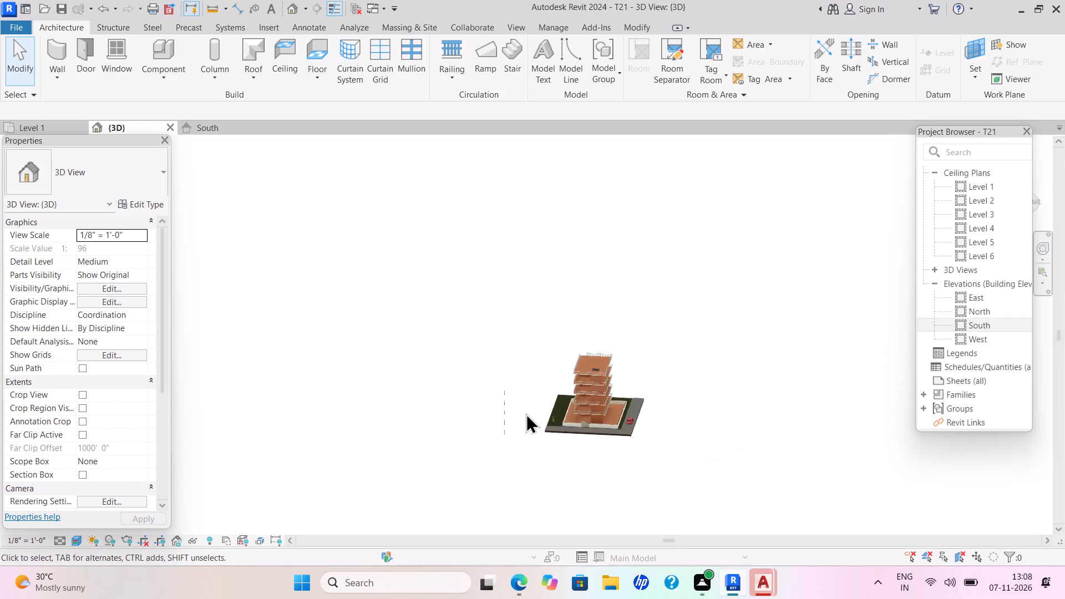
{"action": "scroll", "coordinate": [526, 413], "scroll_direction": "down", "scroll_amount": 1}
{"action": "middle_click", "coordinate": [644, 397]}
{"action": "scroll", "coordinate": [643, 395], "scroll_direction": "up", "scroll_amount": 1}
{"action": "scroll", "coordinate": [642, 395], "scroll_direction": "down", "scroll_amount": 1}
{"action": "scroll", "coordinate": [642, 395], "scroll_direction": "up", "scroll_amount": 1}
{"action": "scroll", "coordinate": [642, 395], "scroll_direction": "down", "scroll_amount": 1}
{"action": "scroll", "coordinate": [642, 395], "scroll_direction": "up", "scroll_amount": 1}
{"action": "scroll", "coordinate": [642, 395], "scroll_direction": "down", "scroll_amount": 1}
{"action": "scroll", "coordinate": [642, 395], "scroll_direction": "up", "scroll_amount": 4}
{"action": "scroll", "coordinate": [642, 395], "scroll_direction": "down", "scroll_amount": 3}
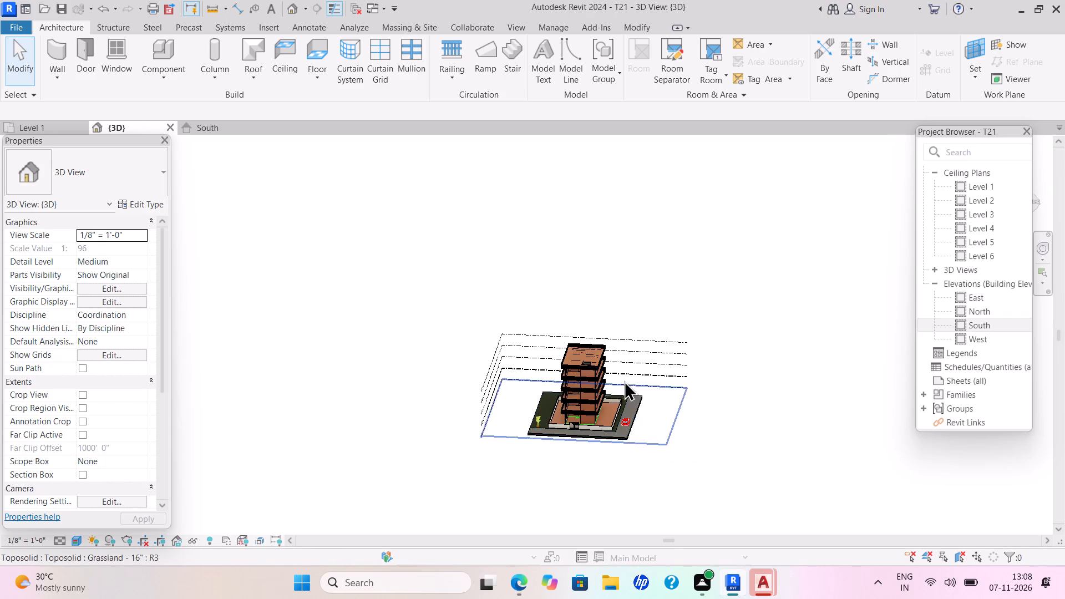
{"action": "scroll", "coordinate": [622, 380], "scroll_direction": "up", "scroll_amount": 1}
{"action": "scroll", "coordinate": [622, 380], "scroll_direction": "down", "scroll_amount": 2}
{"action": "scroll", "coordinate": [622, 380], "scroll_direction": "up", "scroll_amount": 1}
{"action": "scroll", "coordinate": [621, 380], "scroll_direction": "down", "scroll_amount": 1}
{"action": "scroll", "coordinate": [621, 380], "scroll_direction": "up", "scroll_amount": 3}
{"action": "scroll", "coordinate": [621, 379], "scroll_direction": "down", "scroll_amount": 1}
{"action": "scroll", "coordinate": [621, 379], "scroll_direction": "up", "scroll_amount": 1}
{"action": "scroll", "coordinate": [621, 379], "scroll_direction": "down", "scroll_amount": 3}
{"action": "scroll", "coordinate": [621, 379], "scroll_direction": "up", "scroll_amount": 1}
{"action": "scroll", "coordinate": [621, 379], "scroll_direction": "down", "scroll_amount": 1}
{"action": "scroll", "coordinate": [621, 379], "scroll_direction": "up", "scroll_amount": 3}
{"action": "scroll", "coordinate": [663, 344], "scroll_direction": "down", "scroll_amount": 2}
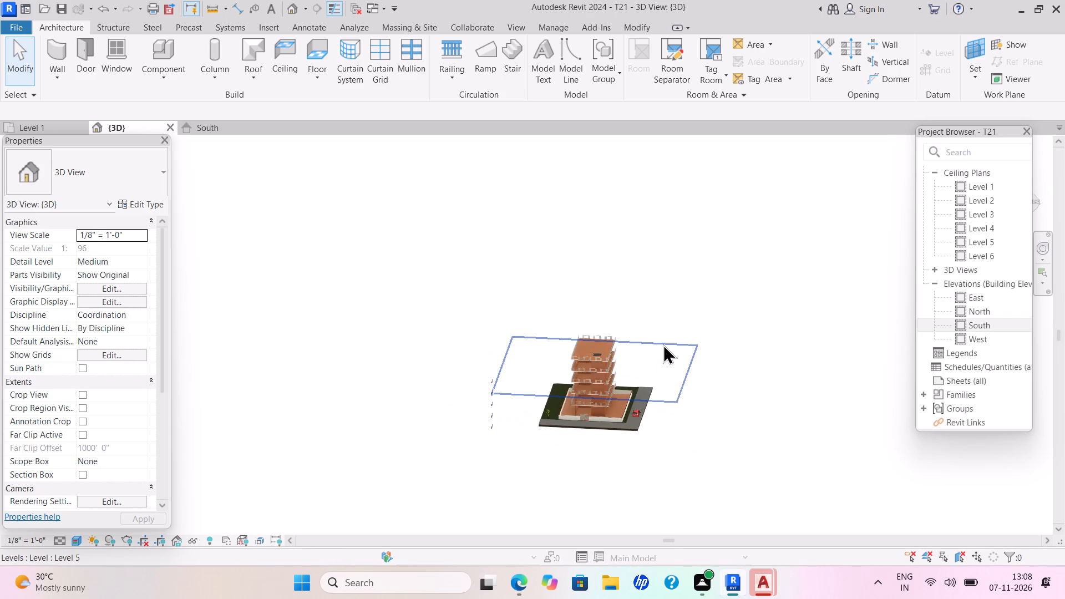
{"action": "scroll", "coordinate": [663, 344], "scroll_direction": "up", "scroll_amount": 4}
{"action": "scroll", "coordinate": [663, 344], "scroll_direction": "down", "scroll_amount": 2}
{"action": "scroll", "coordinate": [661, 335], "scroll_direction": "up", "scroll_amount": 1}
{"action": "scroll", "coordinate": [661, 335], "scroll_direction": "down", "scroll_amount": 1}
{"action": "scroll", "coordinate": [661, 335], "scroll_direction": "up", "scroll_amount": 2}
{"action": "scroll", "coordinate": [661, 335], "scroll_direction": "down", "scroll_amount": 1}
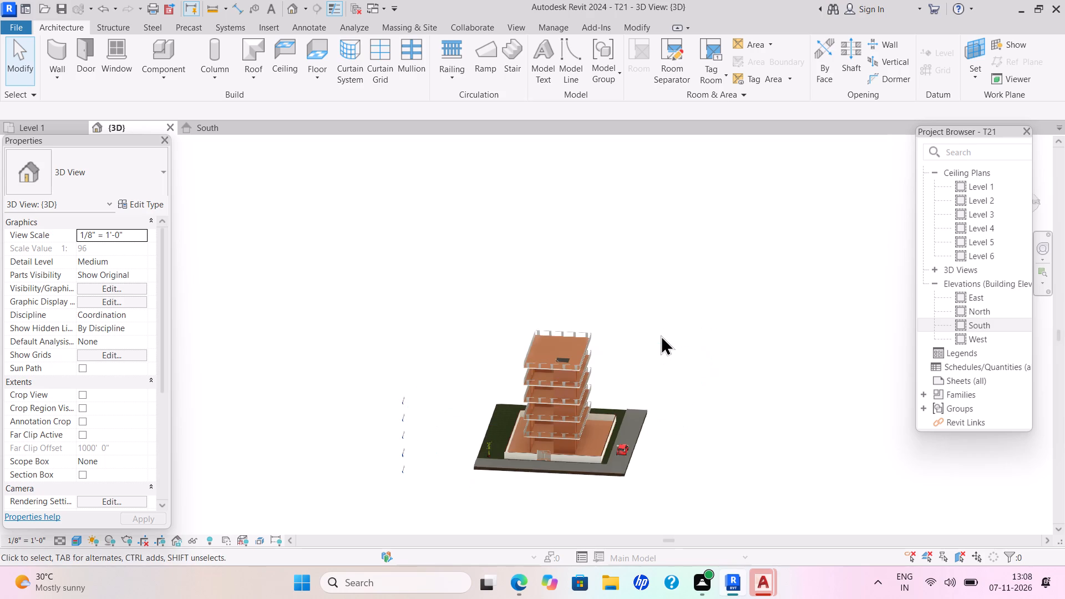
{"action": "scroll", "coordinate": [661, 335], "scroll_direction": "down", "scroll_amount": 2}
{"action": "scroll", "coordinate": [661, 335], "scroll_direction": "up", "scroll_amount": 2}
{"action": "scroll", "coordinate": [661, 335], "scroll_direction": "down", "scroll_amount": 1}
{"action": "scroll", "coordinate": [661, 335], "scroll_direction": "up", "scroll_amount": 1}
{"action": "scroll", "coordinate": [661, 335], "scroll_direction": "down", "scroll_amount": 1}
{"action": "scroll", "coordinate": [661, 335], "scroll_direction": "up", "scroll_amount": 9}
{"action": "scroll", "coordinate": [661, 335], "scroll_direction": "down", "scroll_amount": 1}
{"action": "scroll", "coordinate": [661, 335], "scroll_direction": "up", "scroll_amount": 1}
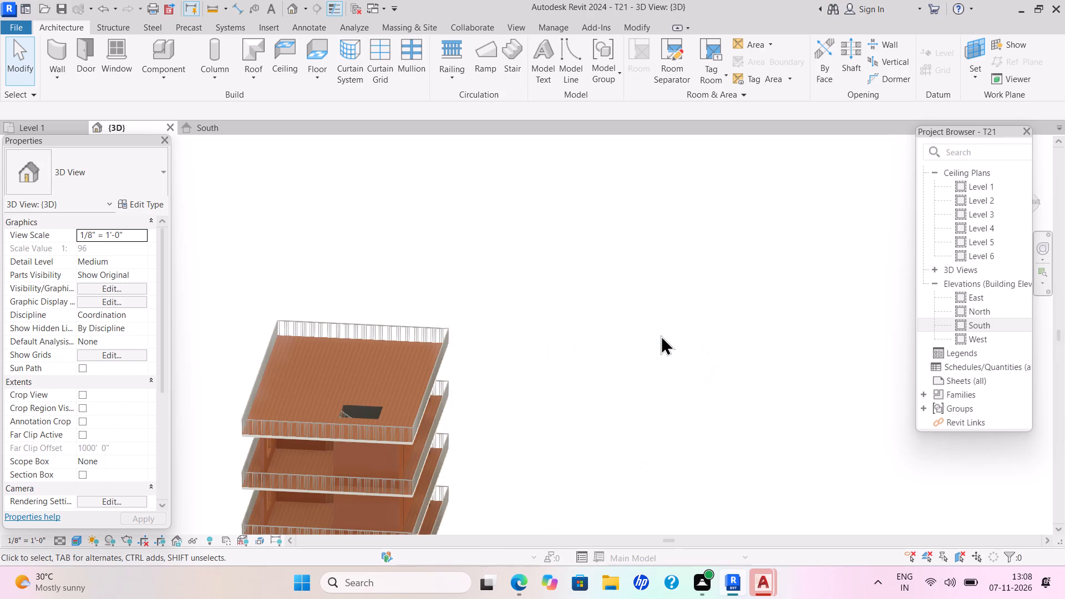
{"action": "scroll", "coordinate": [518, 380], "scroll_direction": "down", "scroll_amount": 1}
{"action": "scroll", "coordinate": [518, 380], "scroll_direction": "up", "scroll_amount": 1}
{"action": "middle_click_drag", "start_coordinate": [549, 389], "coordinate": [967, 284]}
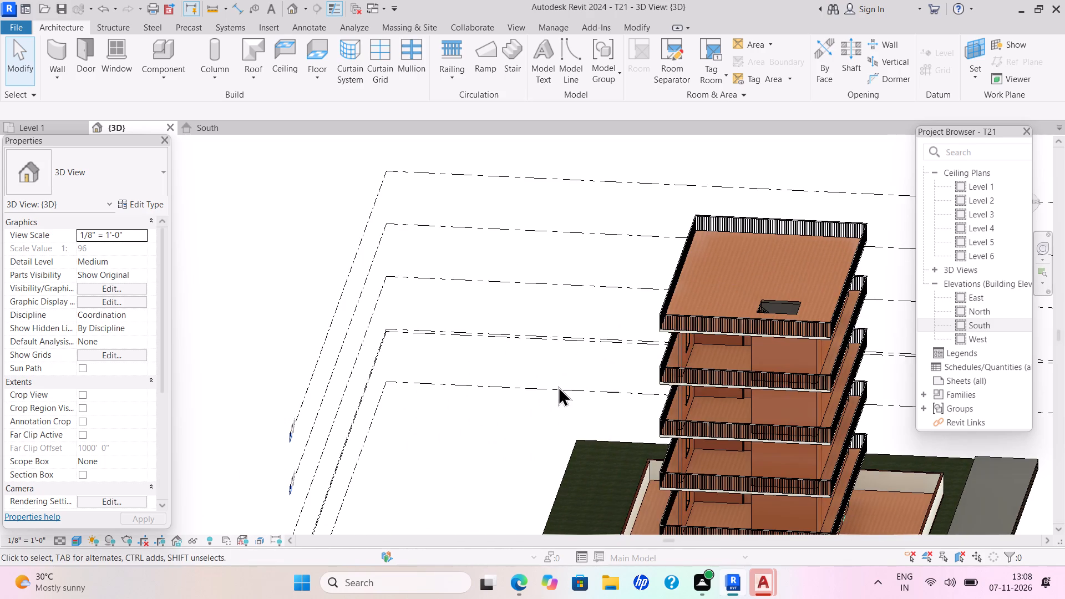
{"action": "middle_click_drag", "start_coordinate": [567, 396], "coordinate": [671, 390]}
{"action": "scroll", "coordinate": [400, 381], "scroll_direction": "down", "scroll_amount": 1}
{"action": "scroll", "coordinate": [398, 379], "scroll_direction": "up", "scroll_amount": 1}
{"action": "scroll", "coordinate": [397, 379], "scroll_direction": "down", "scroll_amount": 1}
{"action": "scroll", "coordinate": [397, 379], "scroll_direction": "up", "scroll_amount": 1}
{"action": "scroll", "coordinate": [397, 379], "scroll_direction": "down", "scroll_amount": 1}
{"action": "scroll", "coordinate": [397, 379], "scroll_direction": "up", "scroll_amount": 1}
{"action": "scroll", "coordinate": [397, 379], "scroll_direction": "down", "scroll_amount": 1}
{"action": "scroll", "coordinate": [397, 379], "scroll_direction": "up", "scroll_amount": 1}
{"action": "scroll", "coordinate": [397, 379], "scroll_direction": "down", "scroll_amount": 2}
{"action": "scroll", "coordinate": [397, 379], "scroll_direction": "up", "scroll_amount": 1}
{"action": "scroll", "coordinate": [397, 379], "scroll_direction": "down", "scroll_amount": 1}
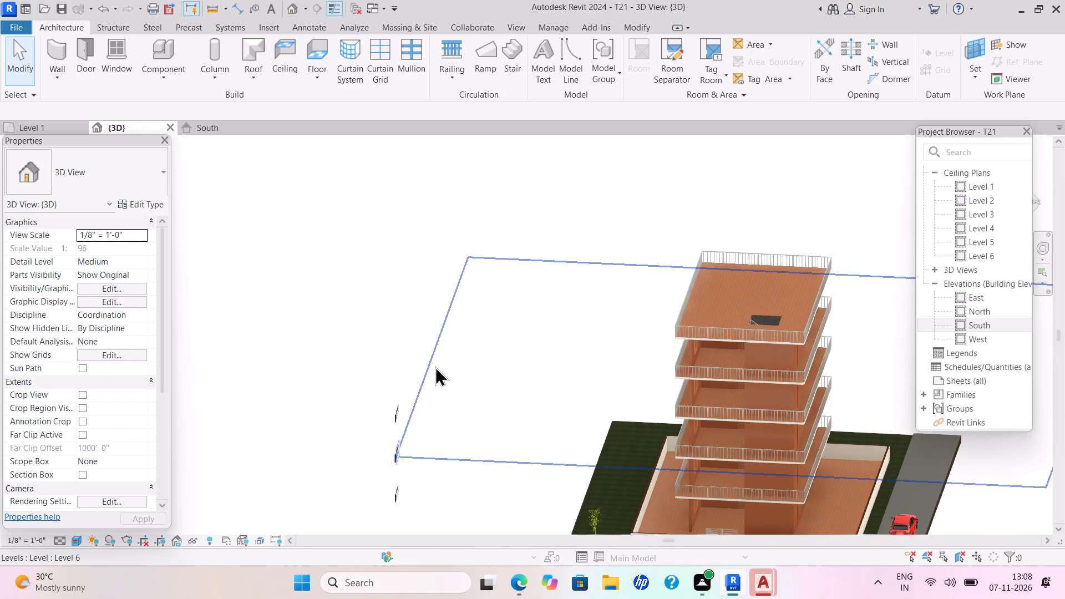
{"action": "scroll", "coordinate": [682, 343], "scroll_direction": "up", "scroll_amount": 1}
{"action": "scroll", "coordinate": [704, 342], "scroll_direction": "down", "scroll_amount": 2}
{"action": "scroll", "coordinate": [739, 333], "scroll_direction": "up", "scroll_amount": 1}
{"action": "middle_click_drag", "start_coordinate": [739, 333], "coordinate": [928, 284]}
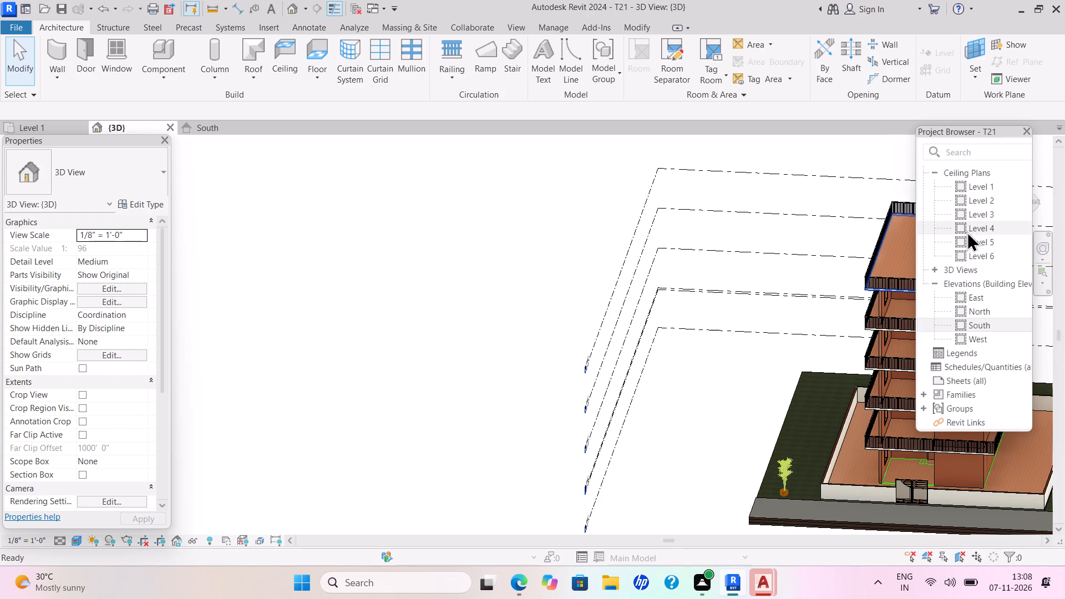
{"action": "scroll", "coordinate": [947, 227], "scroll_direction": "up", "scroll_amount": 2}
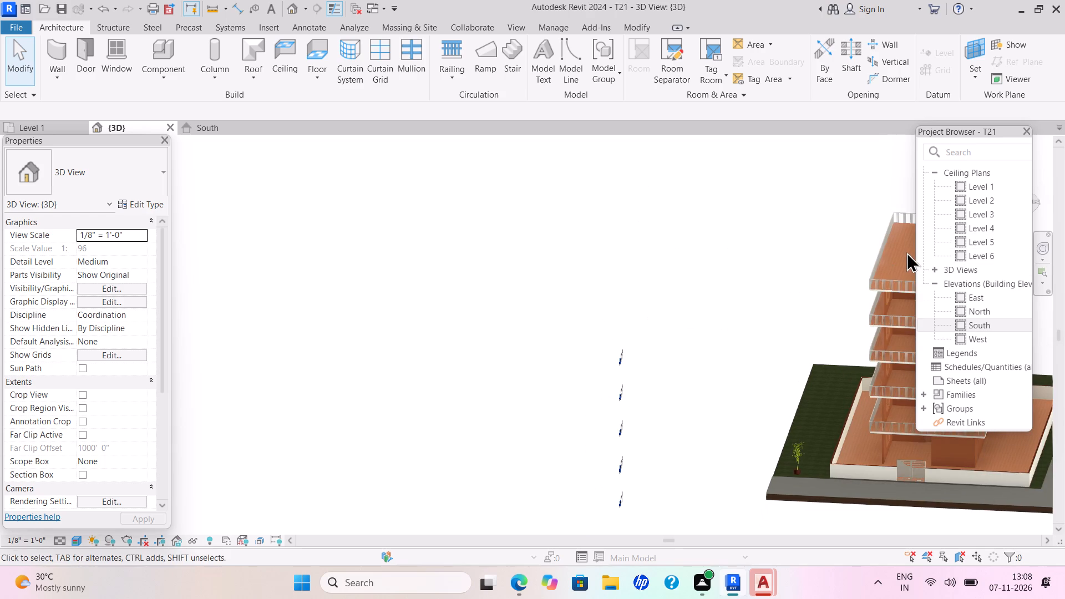
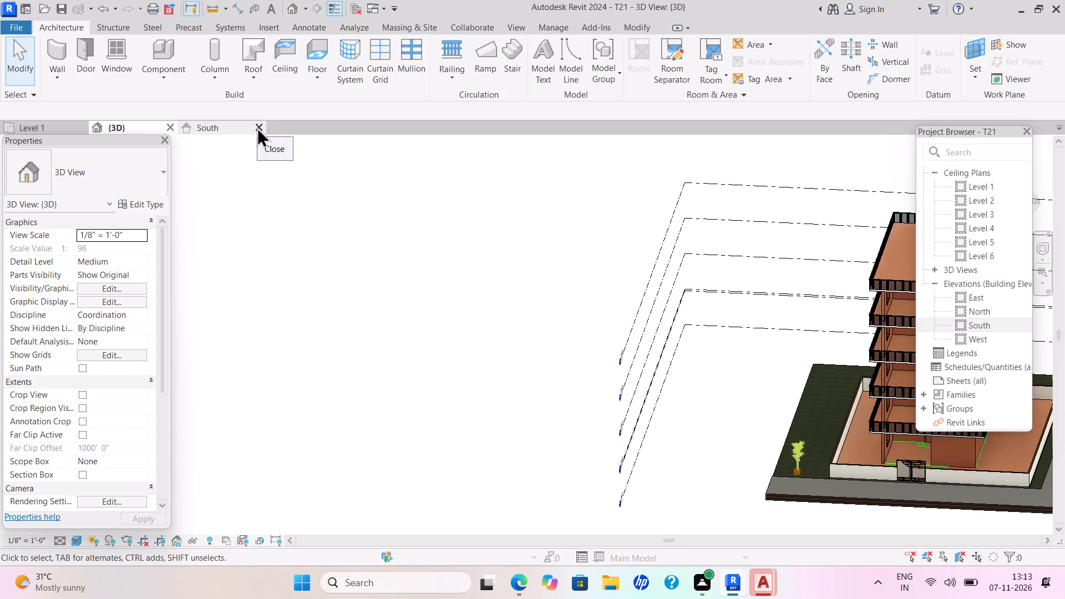
Close the South, 3D and Level 1 views to close the T21 project.
{"action": "left_click", "coordinate": [257, 127]}
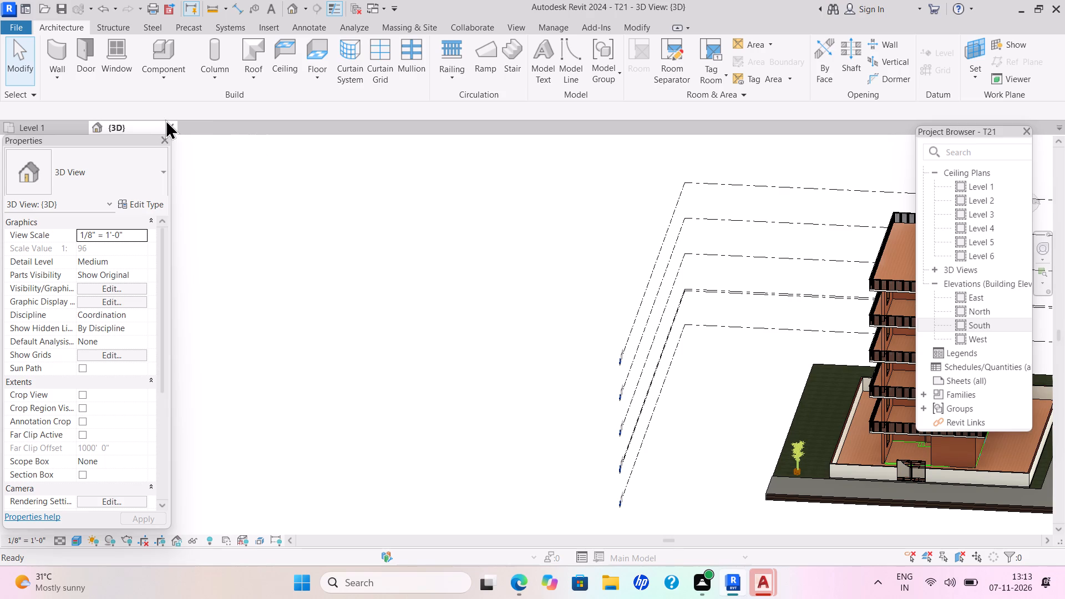
{"action": "left_click", "coordinate": [168, 120]}
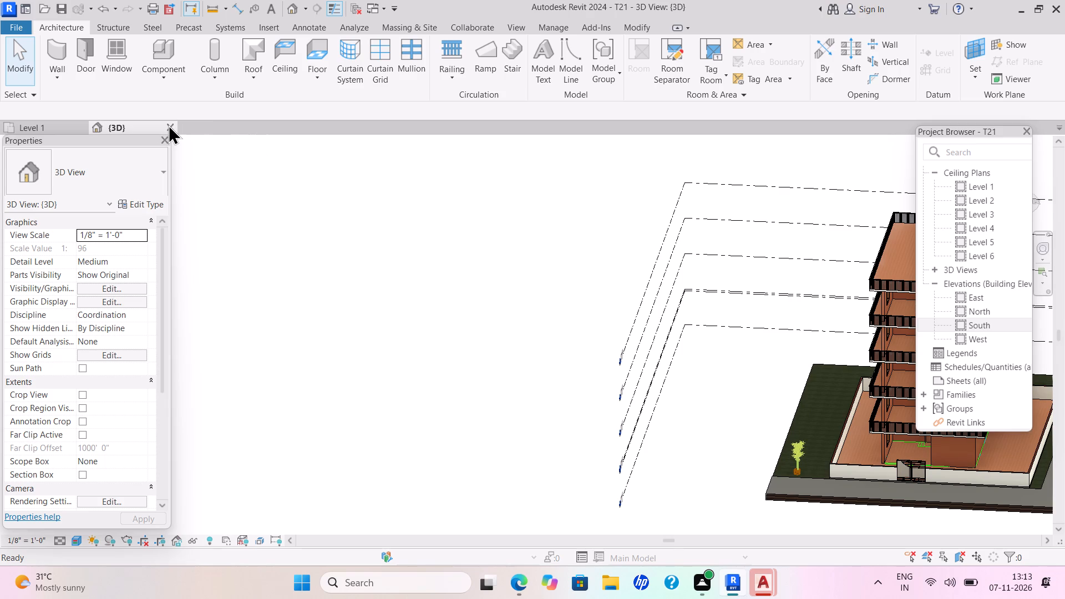
{"action": "left_click", "coordinate": [168, 124]}
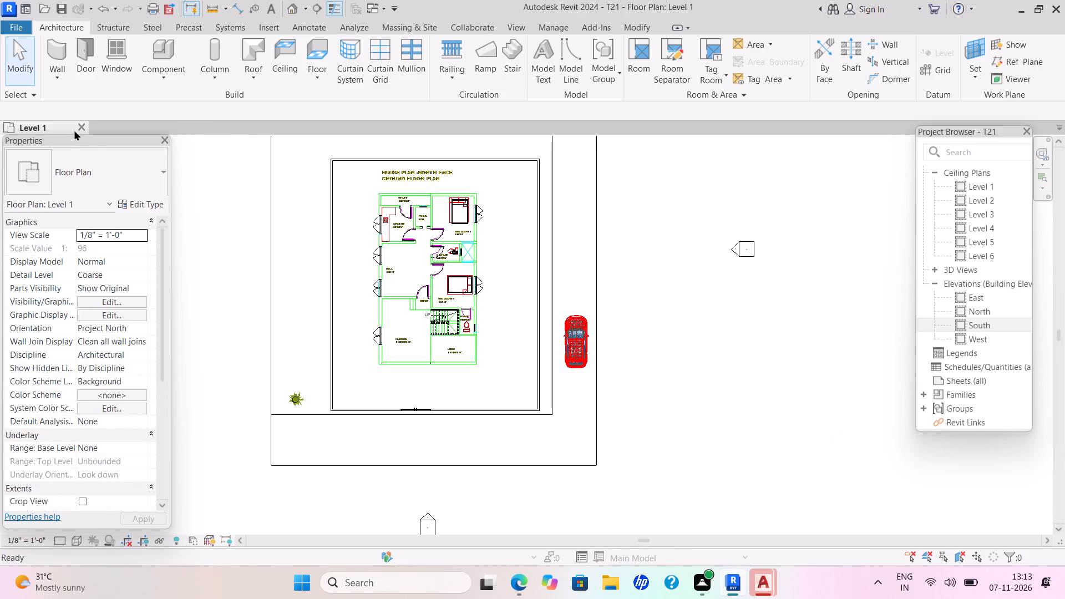
{"action": "left_click", "coordinate": [83, 126]}
{"action": "left_click", "coordinate": [148, 219]}
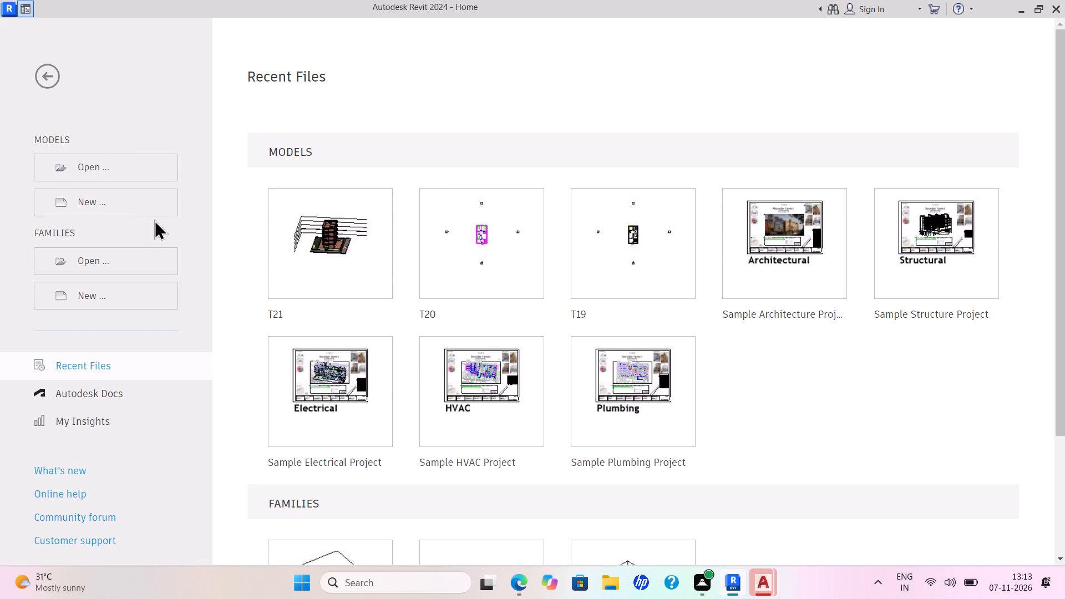
Create a new project using the default template from the English-Imperial templates folder.
{"action": "left_click", "coordinate": [120, 206]}
{"action": "left_click", "coordinate": [580, 259]}
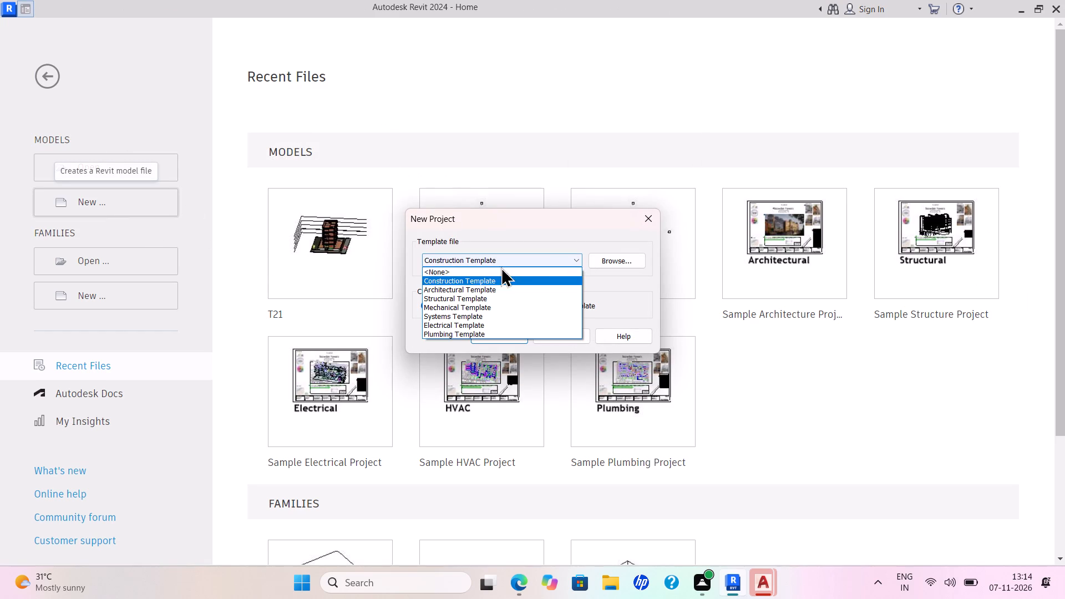
{"action": "left_click", "coordinate": [464, 290]}
{"action": "left_click", "coordinate": [633, 259]}
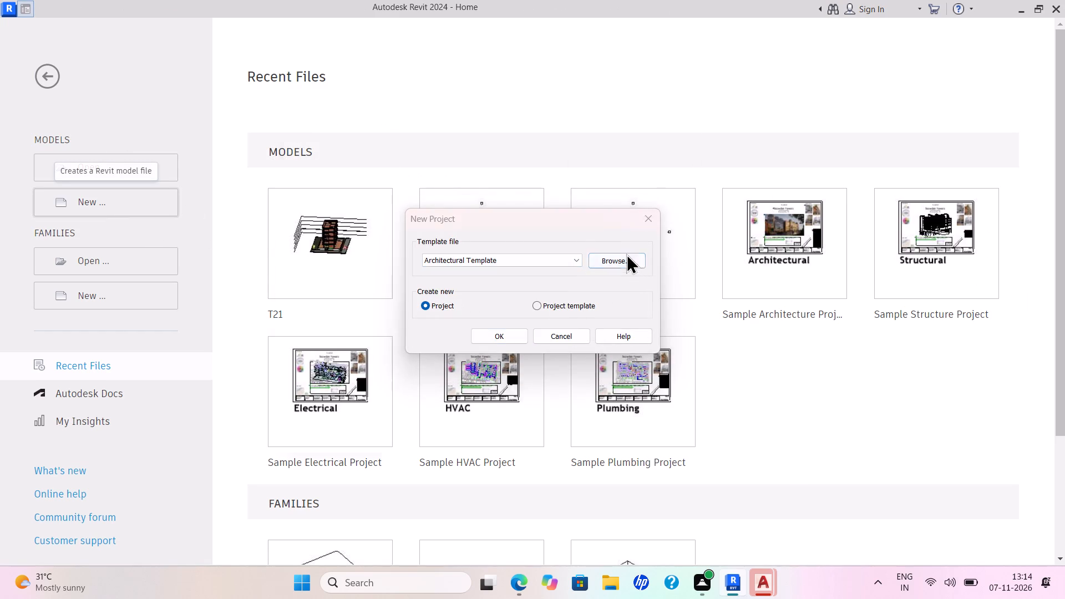
{"action": "left_click", "coordinate": [656, 145]}
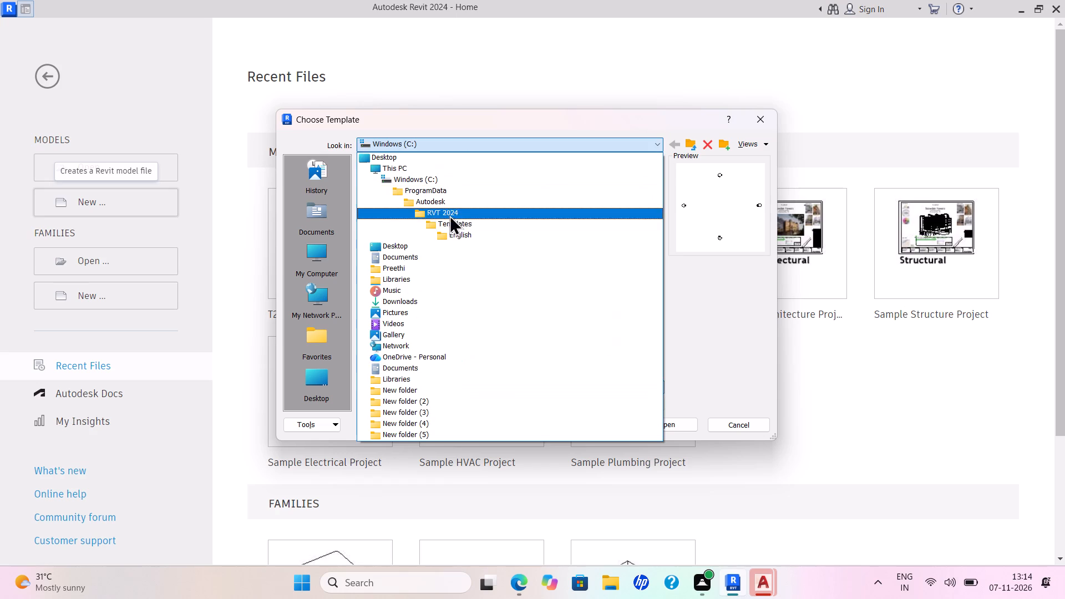
{"action": "left_click", "coordinate": [447, 223]}
{"action": "double_click", "coordinate": [429, 211]}
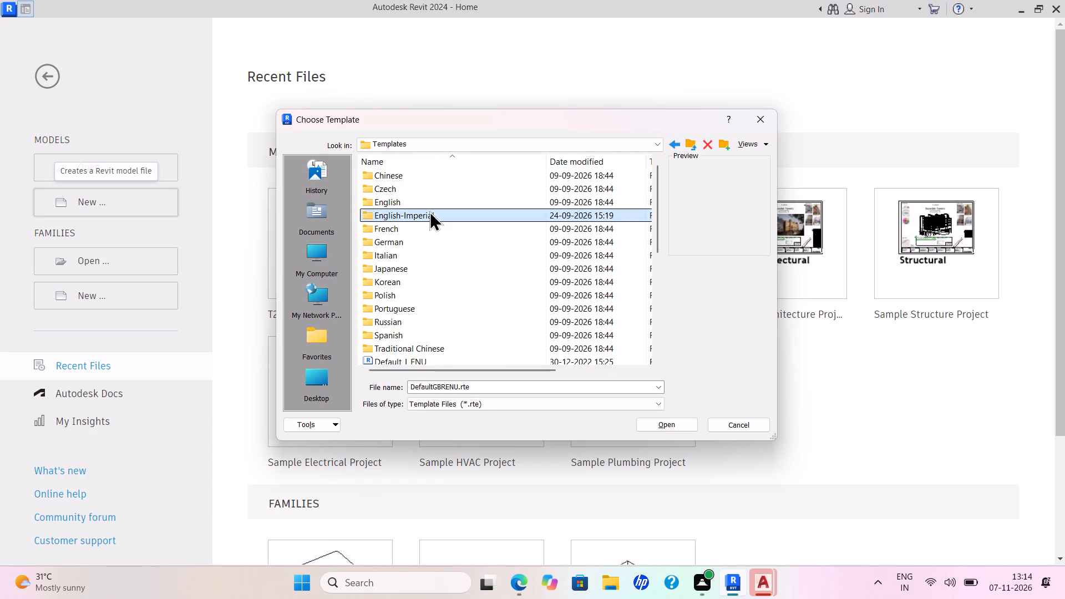
{"action": "triple_click", "coordinate": [427, 199]}
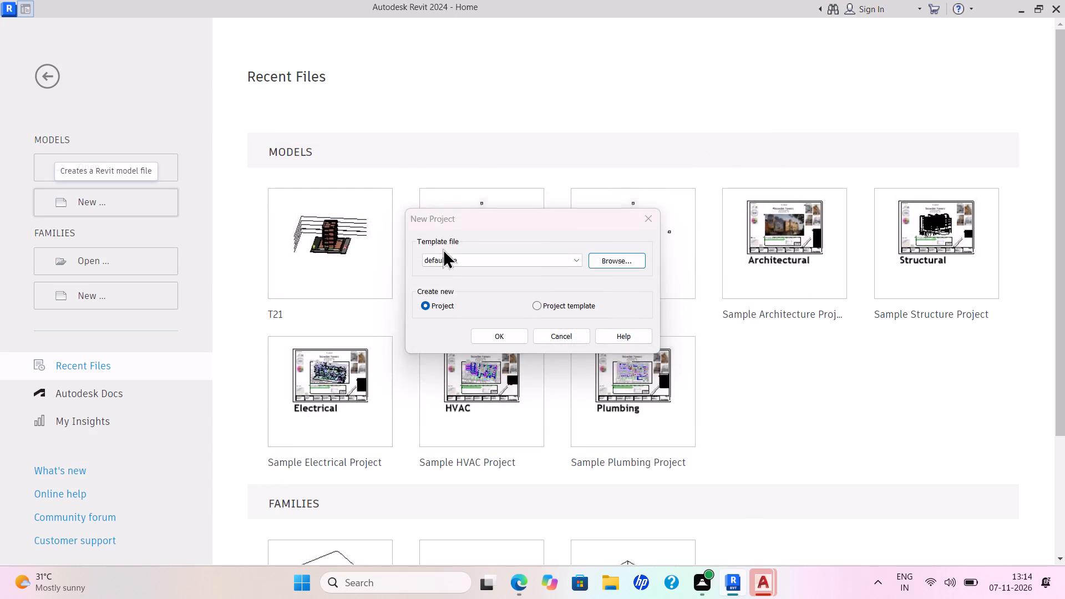
{"action": "left_click", "coordinate": [511, 334]}
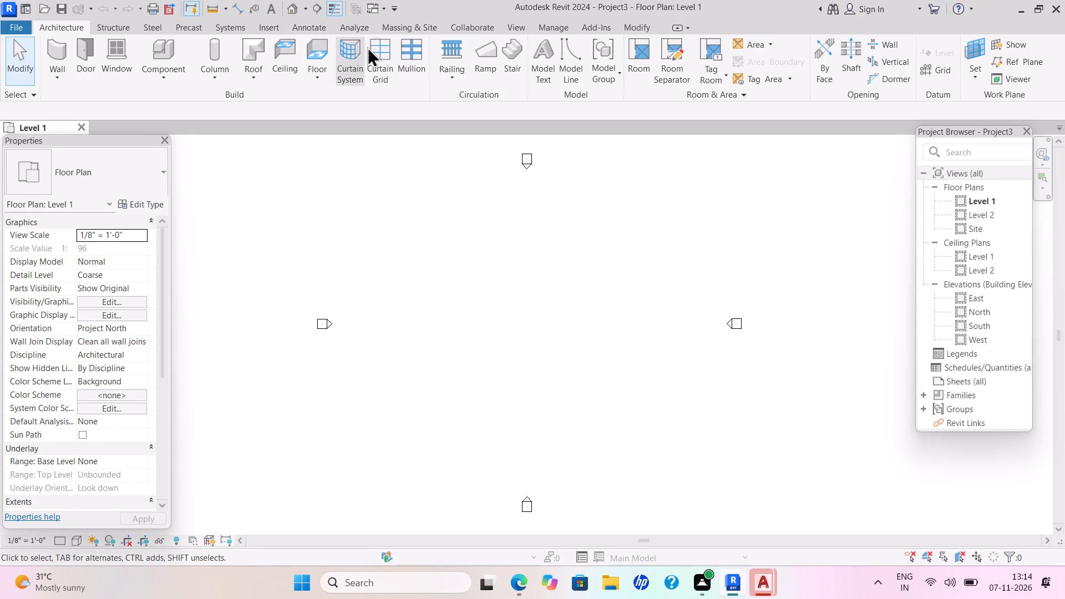
Link the CAD drawing PREE I PPS 1596.dwg from the Documents folder into the Level 1 floor plan.
{"action": "left_click", "coordinate": [275, 24]}
{"action": "left_click", "coordinate": [115, 59]}
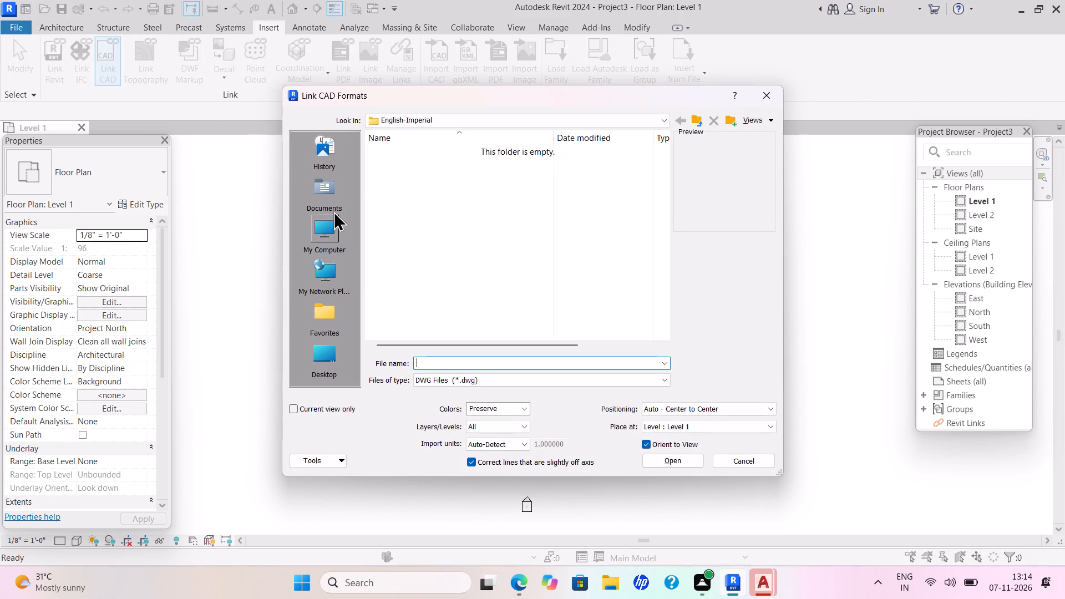
{"action": "double_click", "coordinate": [333, 211]}
{"action": "scroll", "coordinate": [419, 296], "scroll_direction": "down", "scroll_amount": 1}
{"action": "scroll", "coordinate": [418, 299], "scroll_direction": "up", "scroll_amount": 1}
{"action": "scroll", "coordinate": [418, 299], "scroll_direction": "down", "scroll_amount": 1}
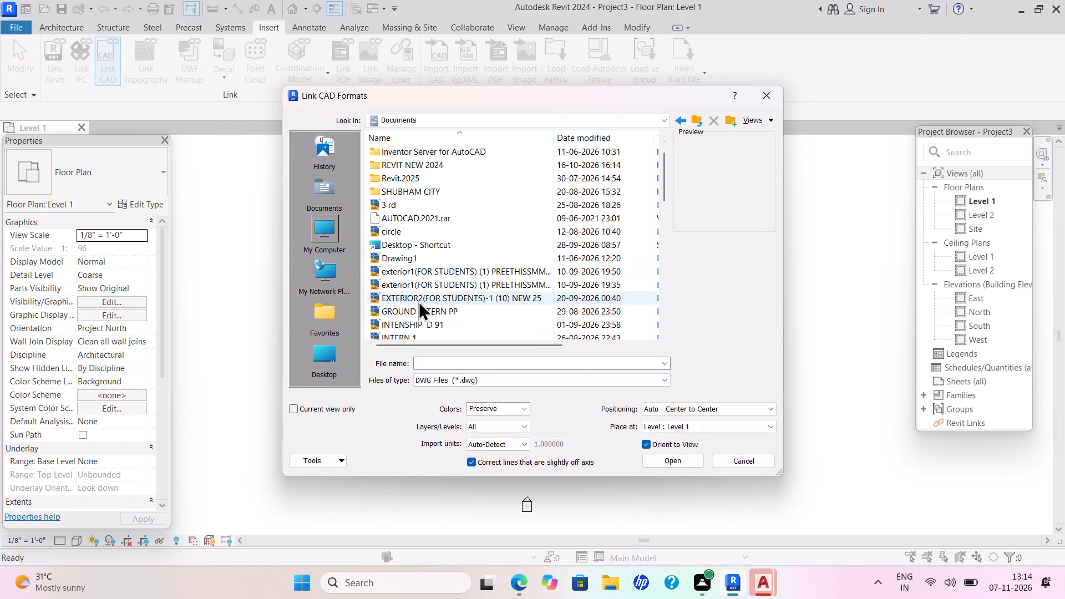
{"action": "scroll", "coordinate": [418, 303], "scroll_direction": "down", "scroll_amount": 1}
{"action": "scroll", "coordinate": [418, 303], "scroll_direction": "up", "scroll_amount": 1}
{"action": "scroll", "coordinate": [418, 303], "scroll_direction": "down", "scroll_amount": 1}
{"action": "scroll", "coordinate": [418, 303], "scroll_direction": "up", "scroll_amount": 6}
{"action": "scroll", "coordinate": [418, 303], "scroll_direction": "down", "scroll_amount": 1}
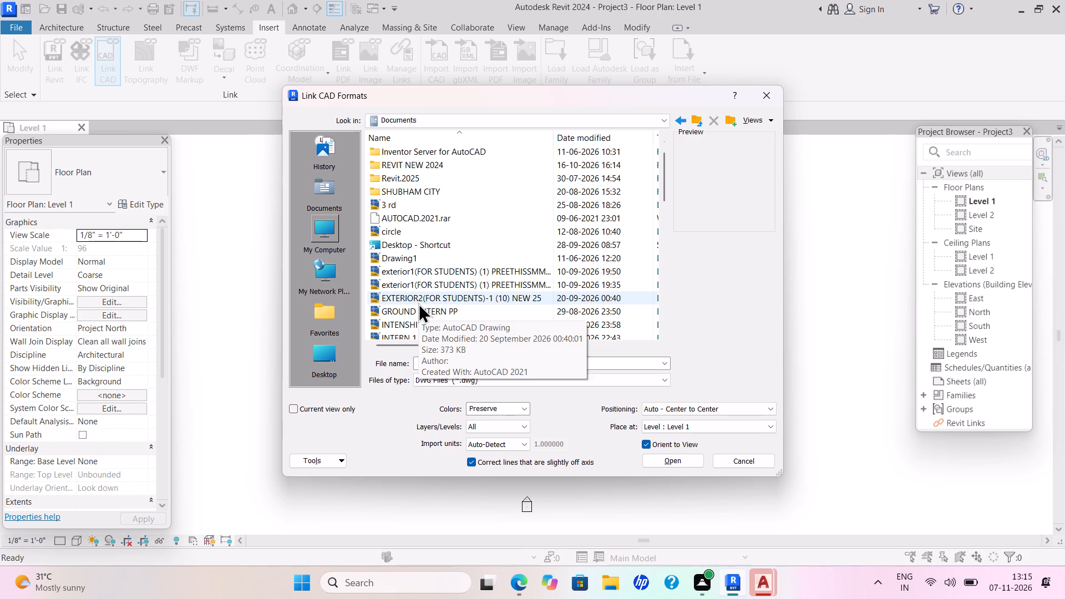
{"action": "scroll", "coordinate": [418, 303], "scroll_direction": "down", "scroll_amount": 1}
{"action": "scroll", "coordinate": [418, 303], "scroll_direction": "up", "scroll_amount": 1}
{"action": "scroll", "coordinate": [418, 303], "scroll_direction": "down", "scroll_amount": 1}
{"action": "scroll", "coordinate": [418, 303], "scroll_direction": "up", "scroll_amount": 2}
{"action": "scroll", "coordinate": [418, 303], "scroll_direction": "down", "scroll_amount": 2}
{"action": "scroll", "coordinate": [418, 303], "scroll_direction": "up", "scroll_amount": 2}
{"action": "scroll", "coordinate": [418, 303], "scroll_direction": "down", "scroll_amount": 2}
{"action": "scroll", "coordinate": [418, 303], "scroll_direction": "up", "scroll_amount": 3}
{"action": "scroll", "coordinate": [418, 303], "scroll_direction": "down", "scroll_amount": 2}
{"action": "scroll", "coordinate": [418, 303], "scroll_direction": "up", "scroll_amount": 3}
{"action": "scroll", "coordinate": [418, 303], "scroll_direction": "down", "scroll_amount": 3}
{"action": "scroll", "coordinate": [418, 303], "scroll_direction": "up", "scroll_amount": 1}
{"action": "scroll", "coordinate": [418, 303], "scroll_direction": "down", "scroll_amount": 2}
{"action": "scroll", "coordinate": [418, 303], "scroll_direction": "up", "scroll_amount": 3}
{"action": "scroll", "coordinate": [418, 303], "scroll_direction": "down", "scroll_amount": 1}
{"action": "scroll", "coordinate": [418, 303], "scroll_direction": "up", "scroll_amount": 3}
{"action": "scroll", "coordinate": [418, 303], "scroll_direction": "down", "scroll_amount": 1}
{"action": "scroll", "coordinate": [418, 303], "scroll_direction": "up", "scroll_amount": 3}
{"action": "scroll", "coordinate": [423, 317], "scroll_direction": "down", "scroll_amount": 1}
{"action": "scroll", "coordinate": [423, 317], "scroll_direction": "up", "scroll_amount": 1}
{"action": "scroll", "coordinate": [423, 317], "scroll_direction": "down", "scroll_amount": 1}
{"action": "scroll", "coordinate": [422, 317], "scroll_direction": "up", "scroll_amount": 2}
{"action": "scroll", "coordinate": [422, 317], "scroll_direction": "down", "scroll_amount": 1}
{"action": "scroll", "coordinate": [422, 317], "scroll_direction": "up", "scroll_amount": 1}
{"action": "scroll", "coordinate": [422, 317], "scroll_direction": "down", "scroll_amount": 1}
{"action": "scroll", "coordinate": [422, 317], "scroll_direction": "up", "scroll_amount": 1}
{"action": "scroll", "coordinate": [422, 317], "scroll_direction": "down", "scroll_amount": 1}
{"action": "scroll", "coordinate": [422, 317], "scroll_direction": "up", "scroll_amount": 1}
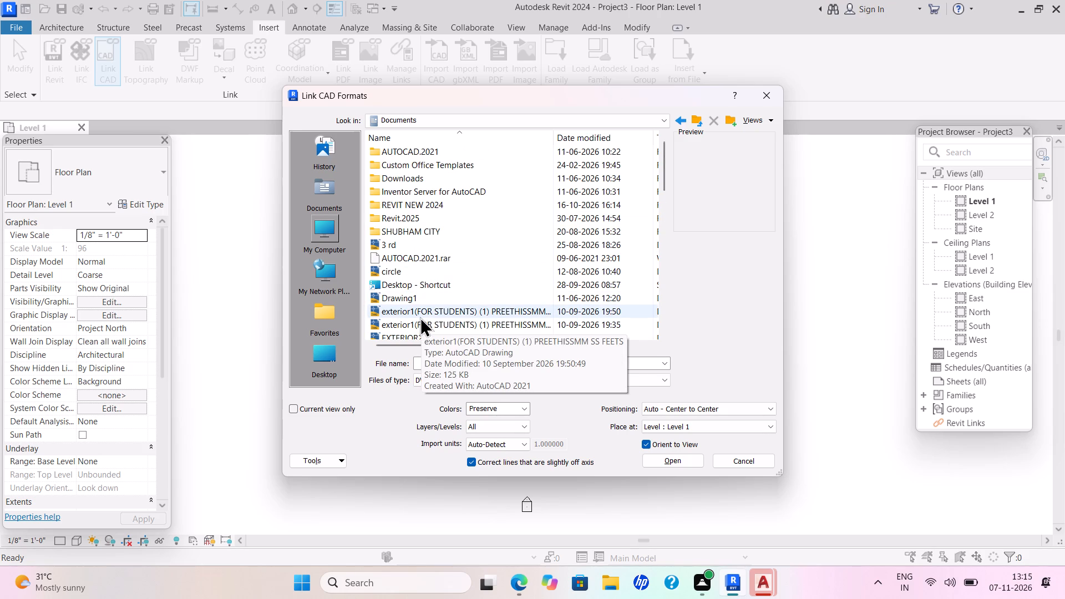
{"action": "scroll", "coordinate": [420, 317], "scroll_direction": "down", "scroll_amount": 3}
{"action": "scroll", "coordinate": [420, 317], "scroll_direction": "up", "scroll_amount": 2}
{"action": "scroll", "coordinate": [420, 317], "scroll_direction": "down", "scroll_amount": 2}
{"action": "scroll", "coordinate": [420, 317], "scroll_direction": "up", "scroll_amount": 1}
{"action": "scroll", "coordinate": [420, 317], "scroll_direction": "down", "scroll_amount": 2}
{"action": "scroll", "coordinate": [420, 317], "scroll_direction": "up", "scroll_amount": 1}
{"action": "scroll", "coordinate": [420, 317], "scroll_direction": "down", "scroll_amount": 1}
{"action": "scroll", "coordinate": [420, 317], "scroll_direction": "up", "scroll_amount": 1}
{"action": "scroll", "coordinate": [420, 317], "scroll_direction": "down", "scroll_amount": 2}
{"action": "scroll", "coordinate": [420, 317], "scroll_direction": "up", "scroll_amount": 1}
{"action": "scroll", "coordinate": [420, 317], "scroll_direction": "down", "scroll_amount": 1}
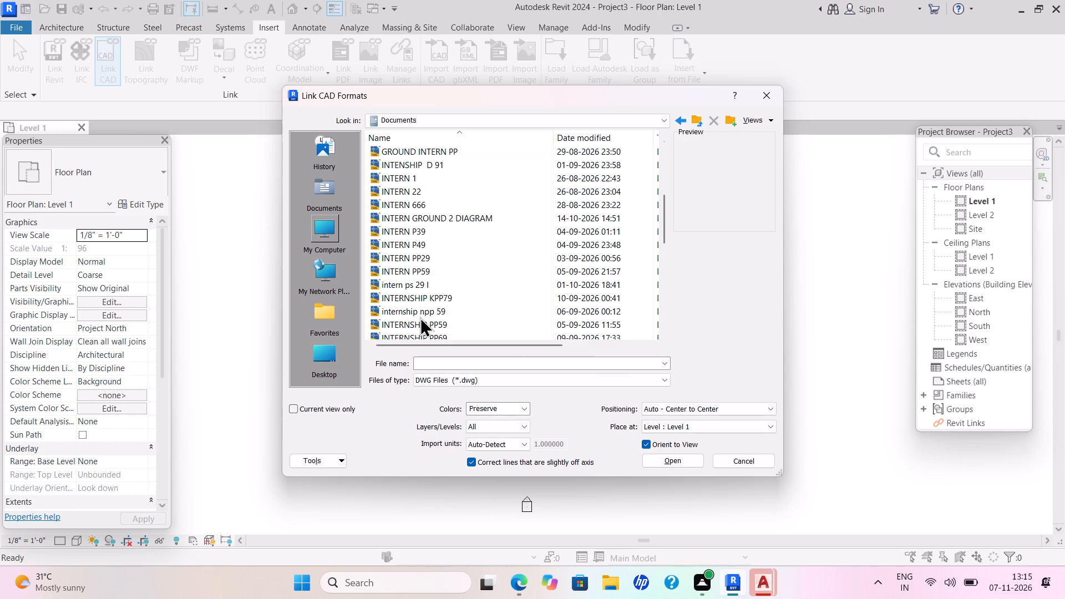
{"action": "scroll", "coordinate": [420, 317], "scroll_direction": "down", "scroll_amount": 3}
{"action": "scroll", "coordinate": [420, 317], "scroll_direction": "up", "scroll_amount": 1}
{"action": "scroll", "coordinate": [420, 317], "scroll_direction": "down", "scroll_amount": 4}
{"action": "scroll", "coordinate": [420, 317], "scroll_direction": "up", "scroll_amount": 1}
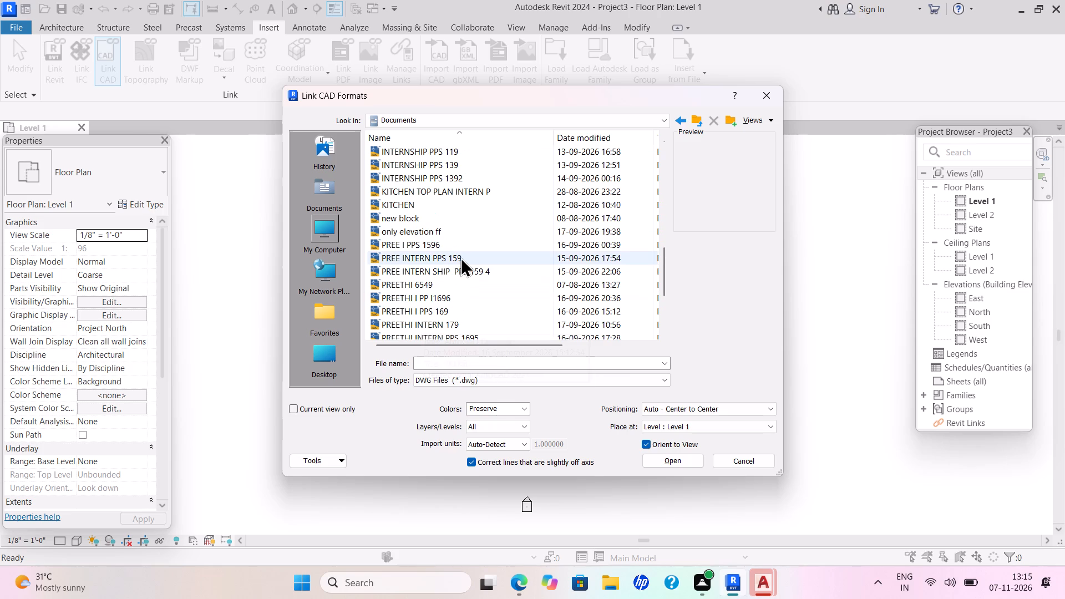
{"action": "left_click", "coordinate": [455, 242]}
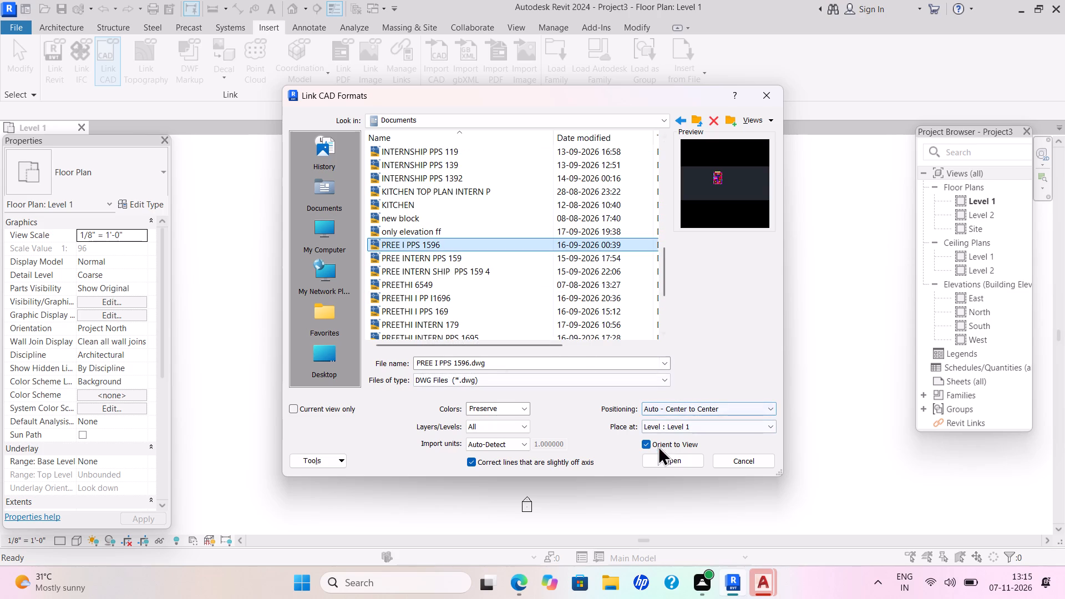
{"action": "left_click", "coordinate": [666, 458]}
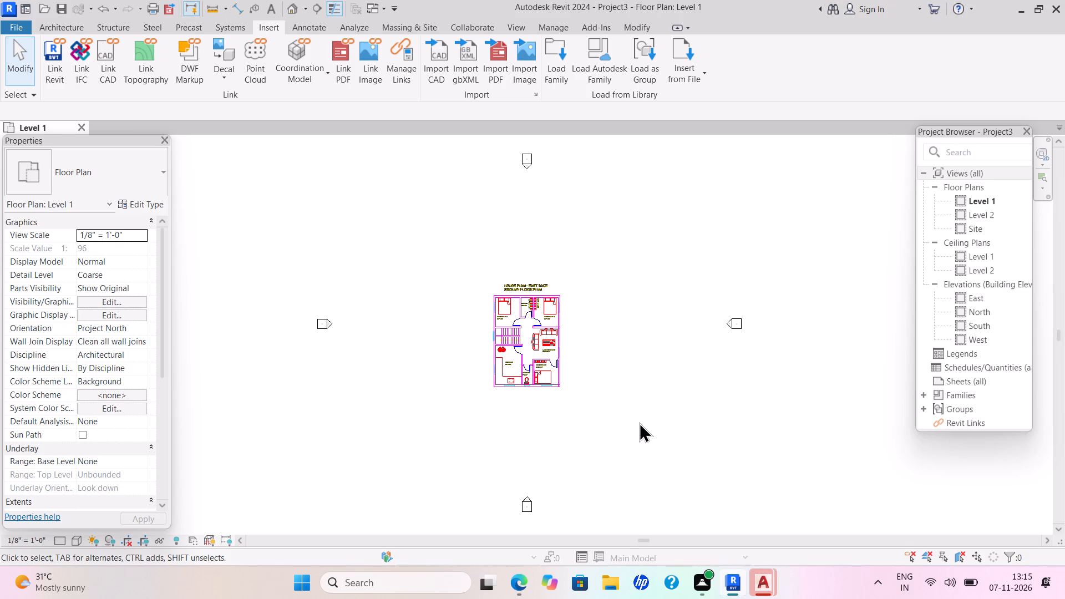
Examine the room and wall layout of the linked east-face ground floor plan.
{"action": "scroll", "coordinate": [616, 332], "scroll_direction": "down", "scroll_amount": 1}
{"action": "scroll", "coordinate": [616, 332], "scroll_direction": "up", "scroll_amount": 3}
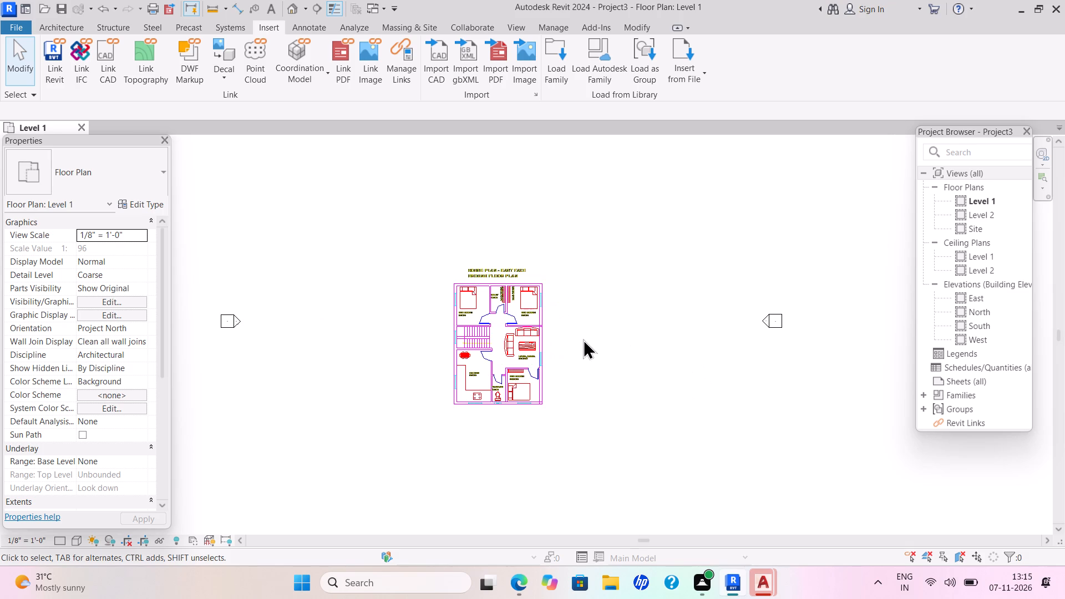
{"action": "scroll", "coordinate": [583, 339], "scroll_direction": "up", "scroll_amount": 3}
{"action": "scroll", "coordinate": [583, 339], "scroll_direction": "down", "scroll_amount": 1}
{"action": "scroll", "coordinate": [583, 339], "scroll_direction": "up", "scroll_amount": 2}
{"action": "scroll", "coordinate": [583, 339], "scroll_direction": "down", "scroll_amount": 1}
{"action": "scroll", "coordinate": [583, 339], "scroll_direction": "up", "scroll_amount": 2}
{"action": "scroll", "coordinate": [583, 339], "scroll_direction": "down", "scroll_amount": 1}
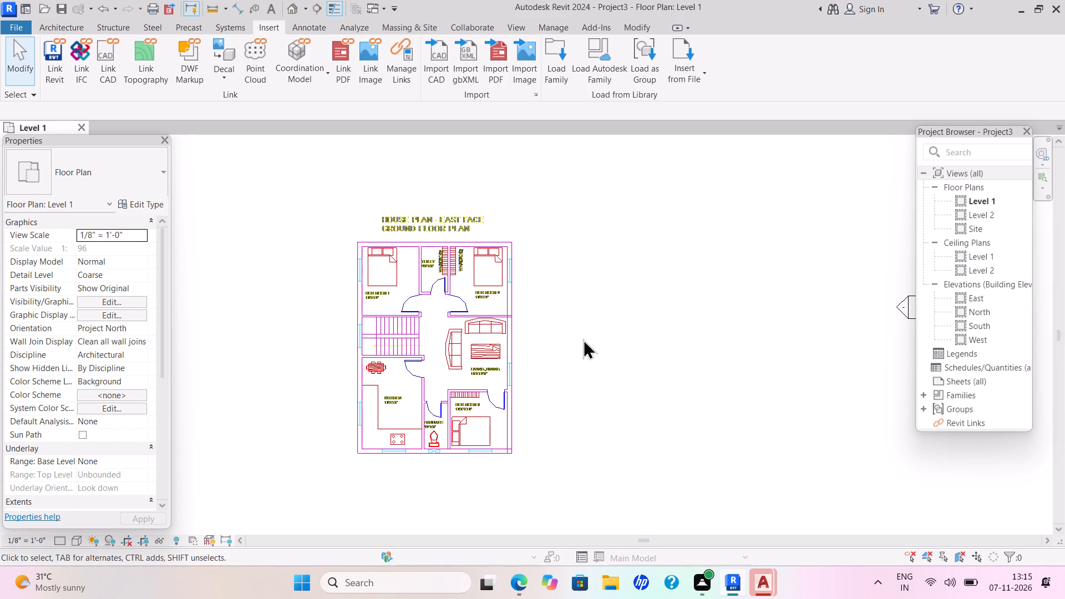
{"action": "scroll", "coordinate": [583, 339], "scroll_direction": "up", "scroll_amount": 1}
{"action": "scroll", "coordinate": [583, 339], "scroll_direction": "down", "scroll_amount": 1}
{"action": "scroll", "coordinate": [583, 339], "scroll_direction": "up", "scroll_amount": 1}
{"action": "scroll", "coordinate": [551, 346], "scroll_direction": "down", "scroll_amount": 1}
{"action": "scroll", "coordinate": [551, 346], "scroll_direction": "up", "scroll_amount": 1}
{"action": "scroll", "coordinate": [551, 346], "scroll_direction": "down", "scroll_amount": 2}
{"action": "scroll", "coordinate": [551, 346], "scroll_direction": "up", "scroll_amount": 5}
{"action": "middle_click_drag", "start_coordinate": [505, 356], "coordinate": [516, 352]}
{"action": "scroll", "coordinate": [506, 356], "scroll_direction": "down", "scroll_amount": 1}
{"action": "scroll", "coordinate": [506, 356], "scroll_direction": "up", "scroll_amount": 1}
{"action": "scroll", "coordinate": [509, 354], "scroll_direction": "down", "scroll_amount": 1}
{"action": "scroll", "coordinate": [515, 352], "scroll_direction": "up", "scroll_amount": 1}
{"action": "scroll", "coordinate": [515, 352], "scroll_direction": "down", "scroll_amount": 1}
{"action": "scroll", "coordinate": [515, 352], "scroll_direction": "up", "scroll_amount": 1}
{"action": "scroll", "coordinate": [518, 352], "scroll_direction": "down", "scroll_amount": 2}
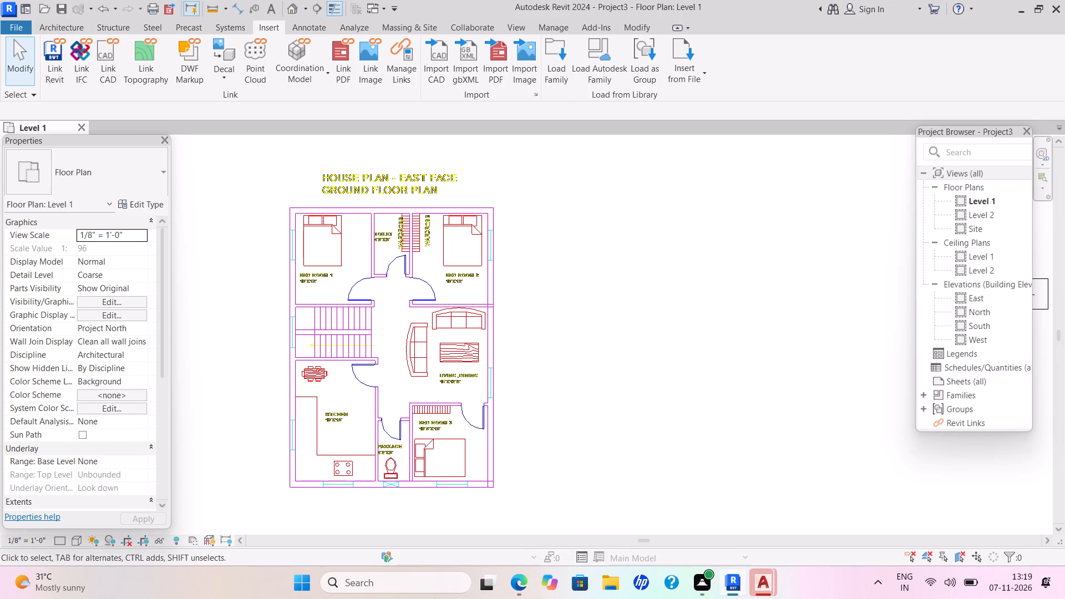
Start an architectural wall and duplicate the Generic - 8" basic wall type as WALL 9".
{"action": "left_click", "coordinate": [70, 18]}
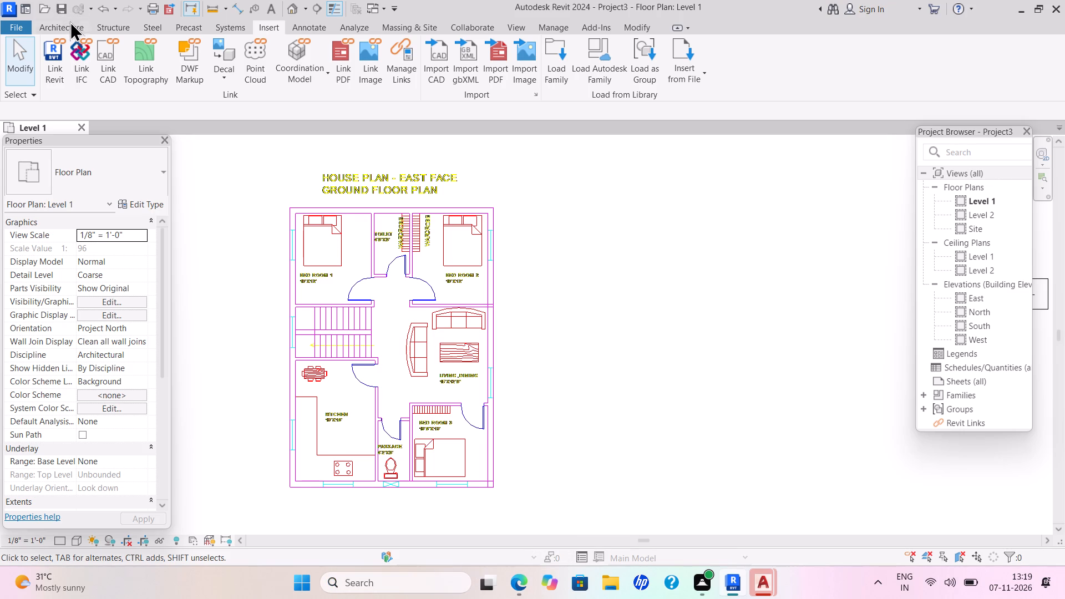
{"action": "left_click", "coordinate": [69, 24]}
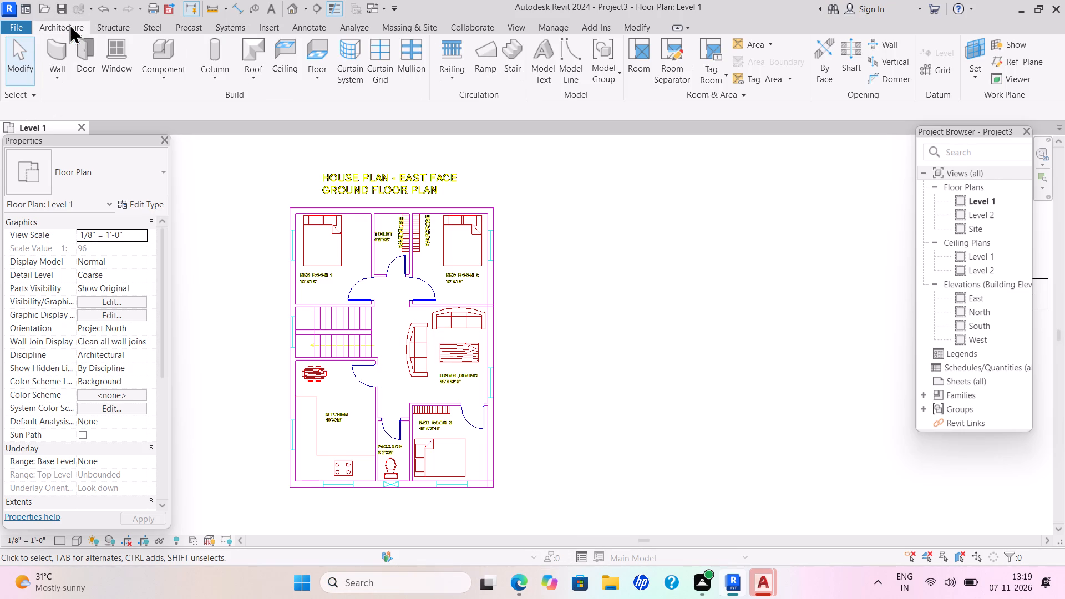
{"action": "left_click", "coordinate": [62, 82]}
{"action": "left_click", "coordinate": [80, 101]}
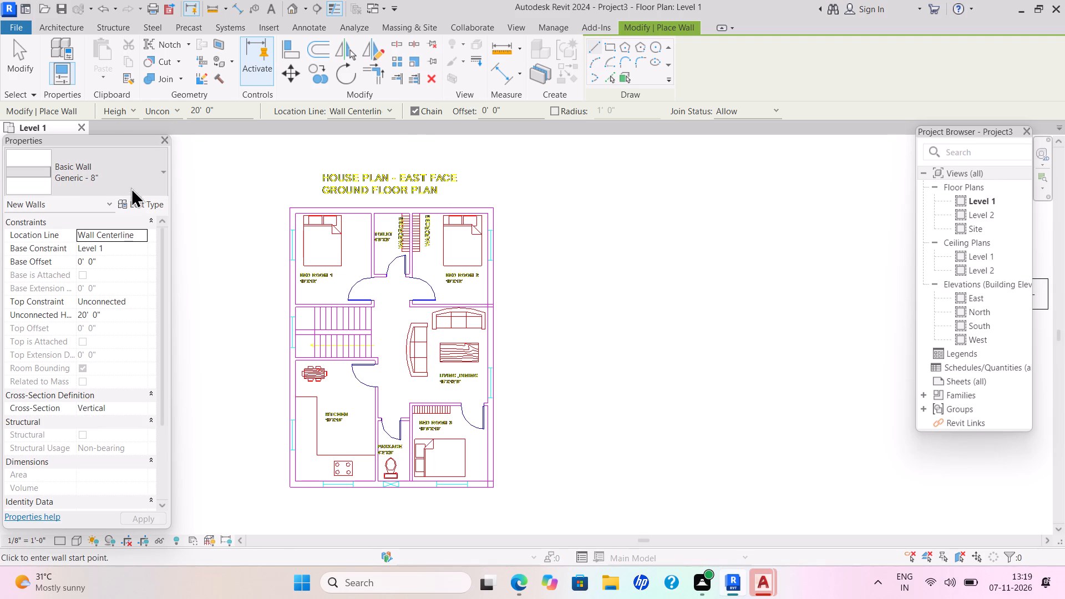
{"action": "left_click", "coordinate": [138, 204]}
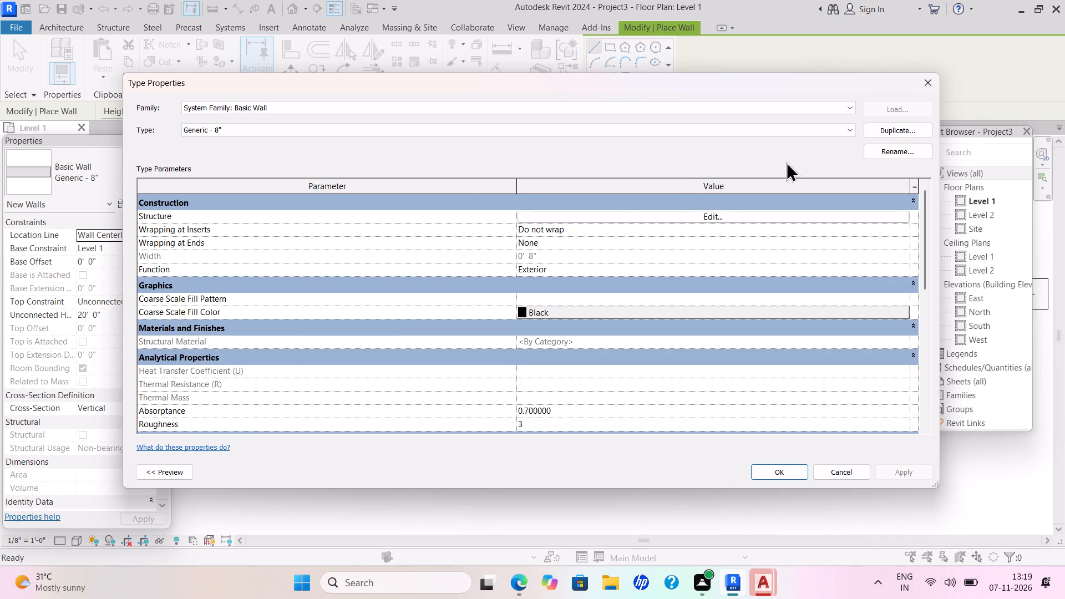
{"action": "left_click", "coordinate": [900, 129]}
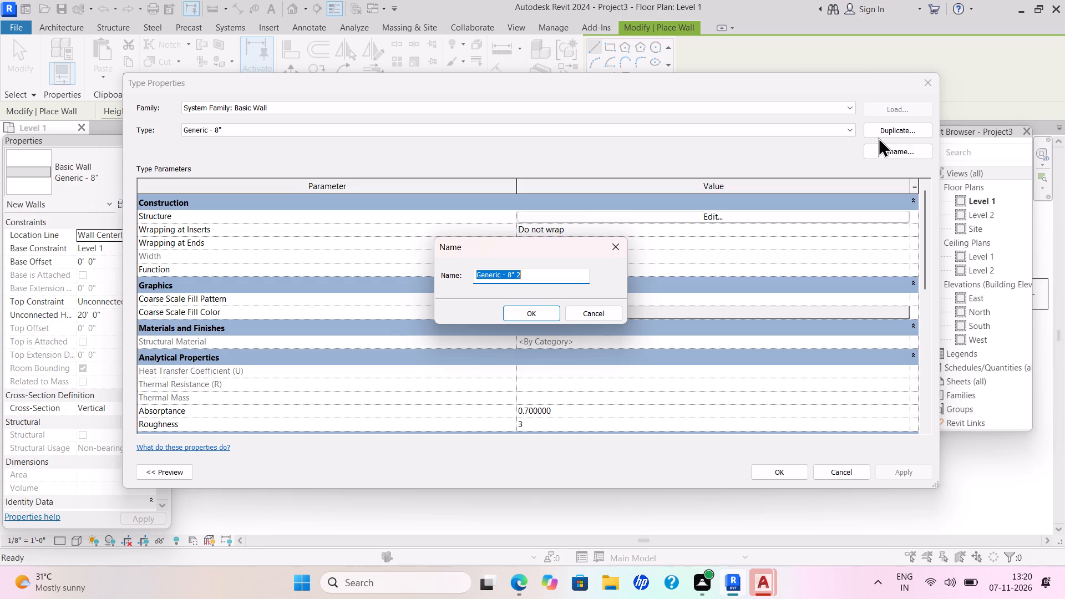
{"action": "key", "text": "BackSpace"}
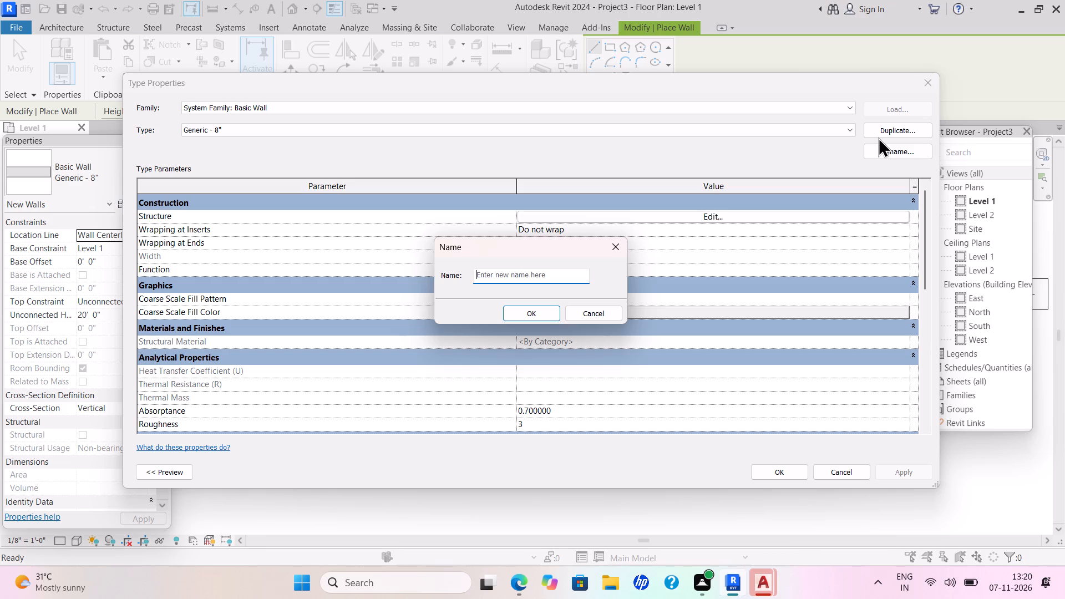
{"action": "type", "text": "WALL 9\""}
{"action": "key", "text": "Return"}
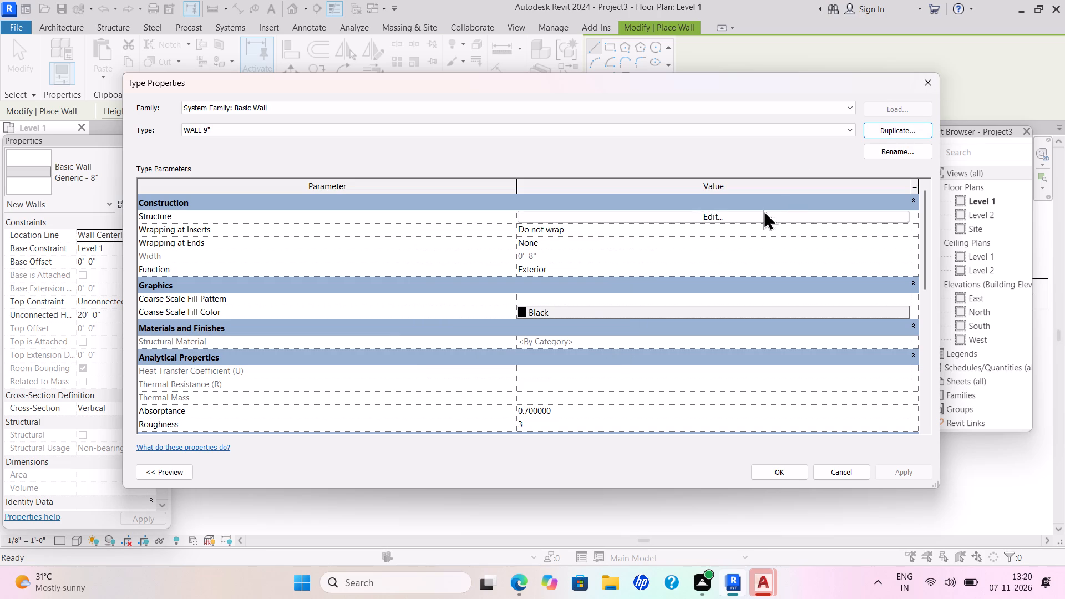
Set the structure layer thickness of the WALL 9" type to 9" and accept the type properties.
{"action": "left_click", "coordinate": [709, 216]}
{"action": "left_click_drag", "start_coordinate": [500, 212], "coordinate": [494, 233]}
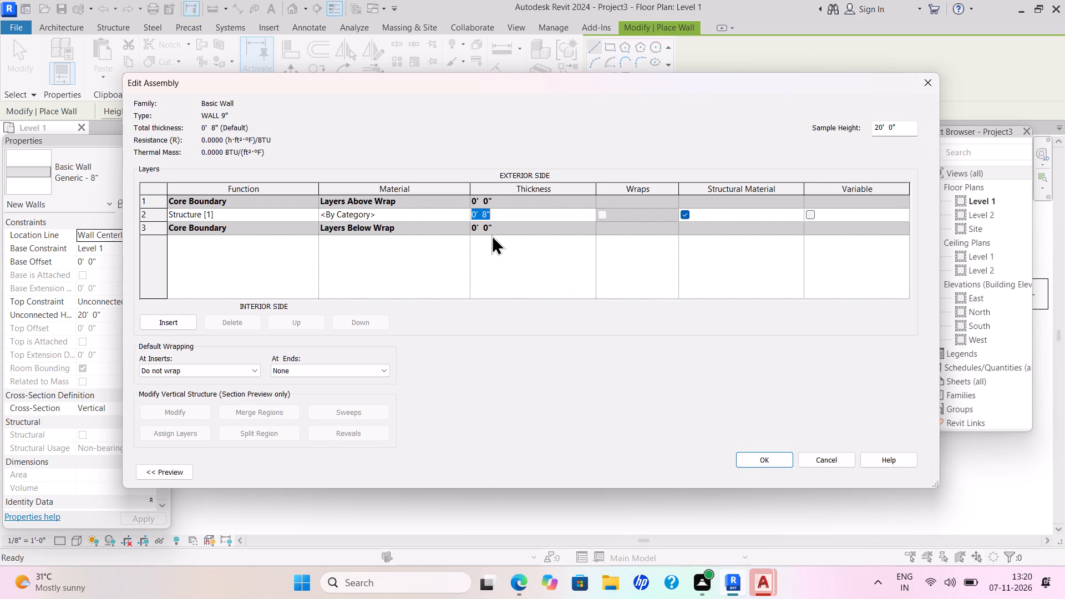
{"action": "key", "text": "BackSpace"}
{"action": "type", "text": "9\""}
{"action": "key", "text": "Return"}
{"action": "scroll", "coordinate": [491, 235], "scroll_direction": "up", "scroll_amount": 1}
{"action": "scroll", "coordinate": [491, 235], "scroll_direction": "down", "scroll_amount": 1}
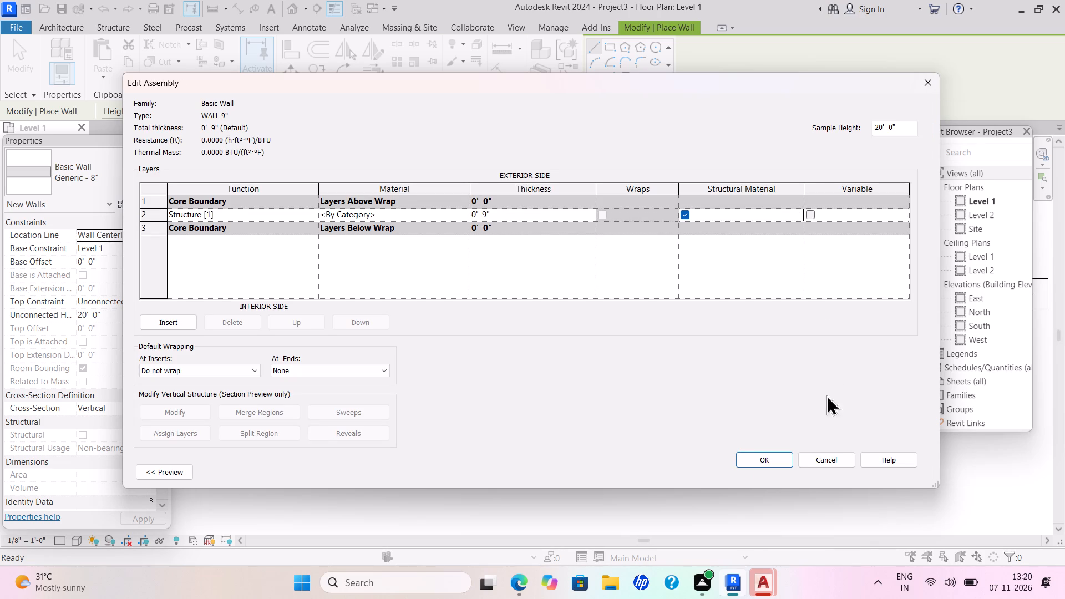
{"action": "left_click", "coordinate": [778, 459]}
{"action": "left_click", "coordinate": [891, 469]}
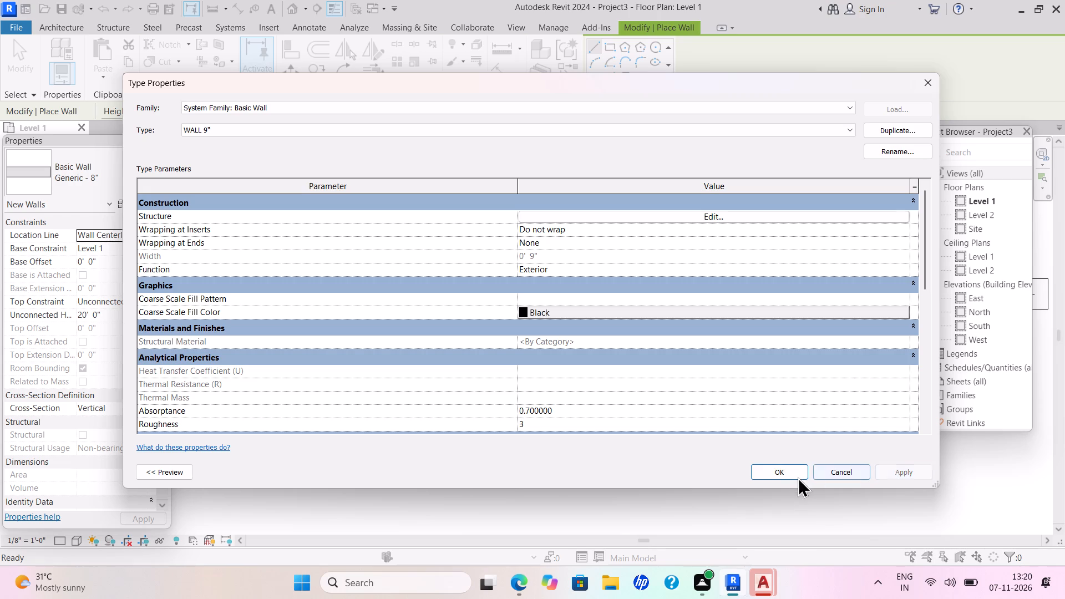
{"action": "left_click", "coordinate": [777, 465]}
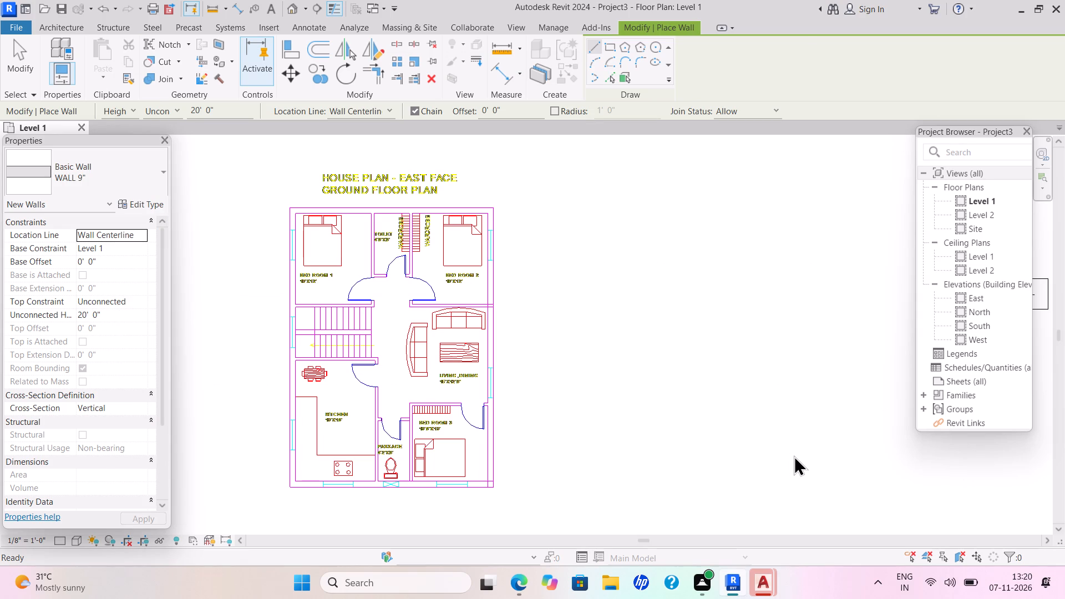
Set the new walls' location line to Finish Face: Interior.
{"action": "left_click", "coordinate": [138, 235]}
{"action": "left_click", "coordinate": [144, 283]}
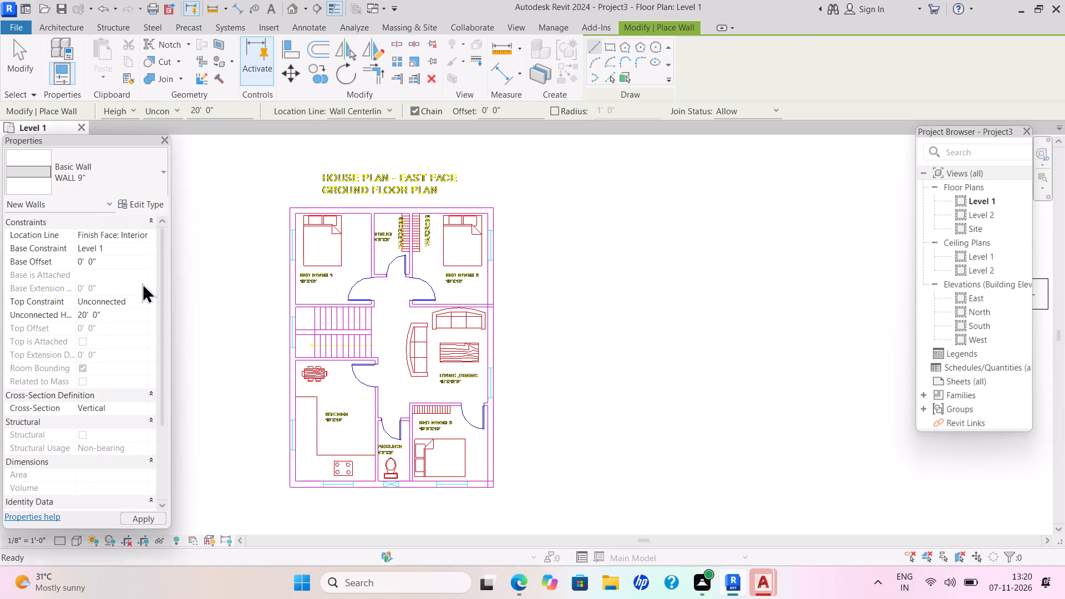
Set the unconnected height of the new WALL 9" walls to 10'.
{"action": "left_click_drag", "start_coordinate": [120, 313], "coordinate": [111, 323]}
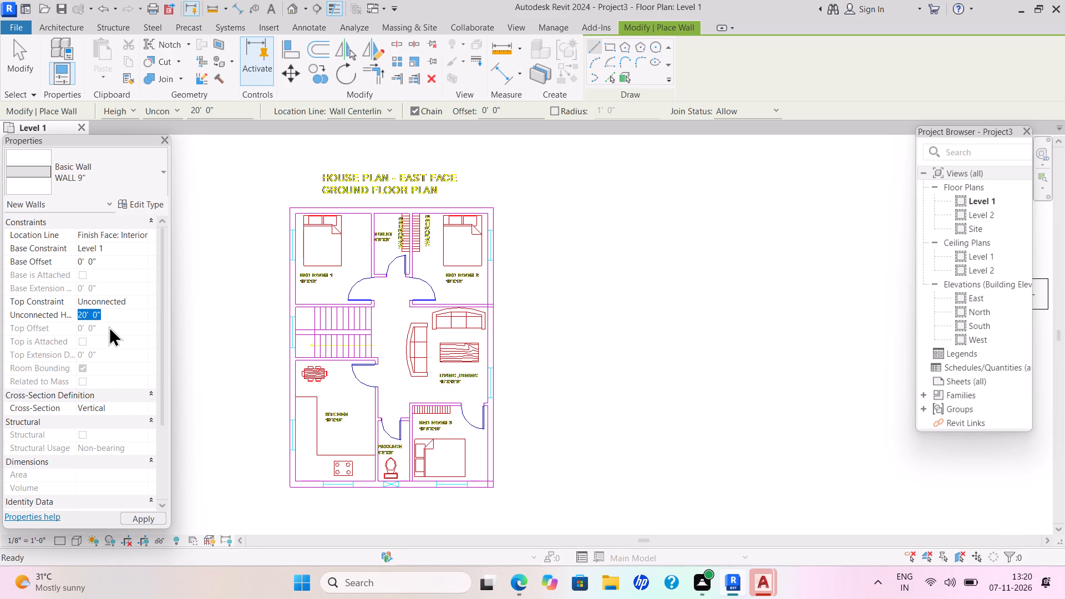
{"action": "key", "text": "BackSpace"}
{"action": "type", "text": "10'"}
{"action": "key", "text": "Return"}
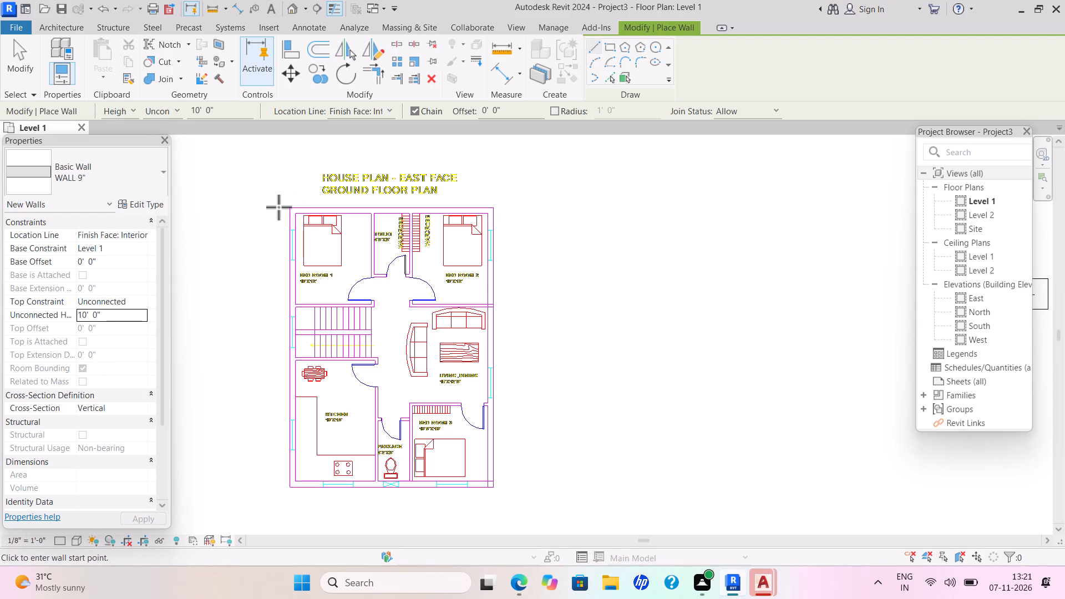
Trace the closed rectangle of 9" exterior walls along the plan's outer outline, about 26'-11" by 36'-11", flipped to the inside of the outline.
{"action": "left_click_drag", "start_coordinate": [287, 206], "coordinate": [298, 204]}
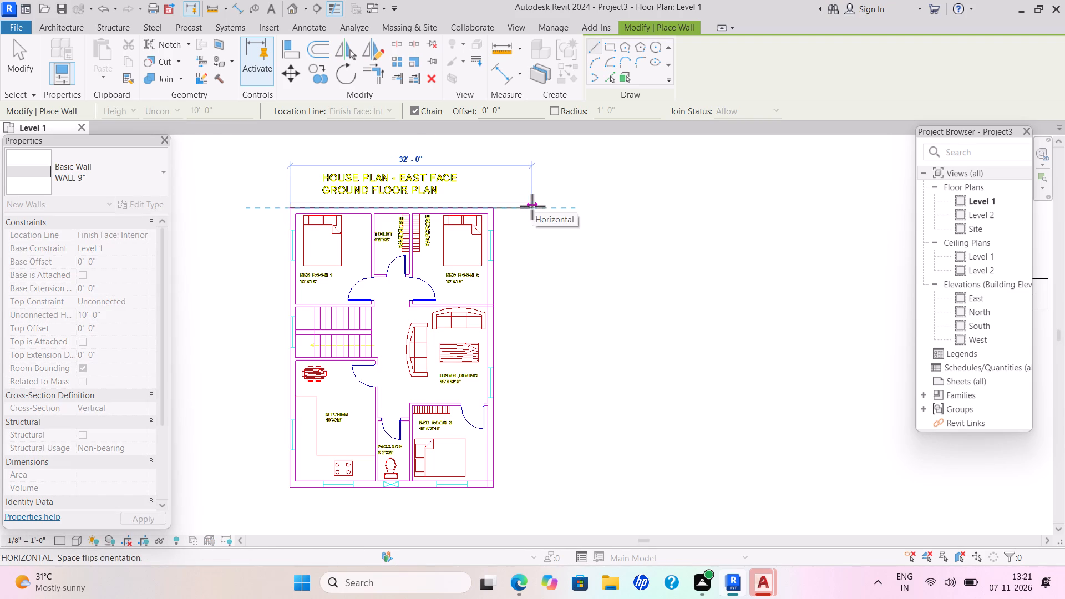
{"action": "key", "text": "space"}
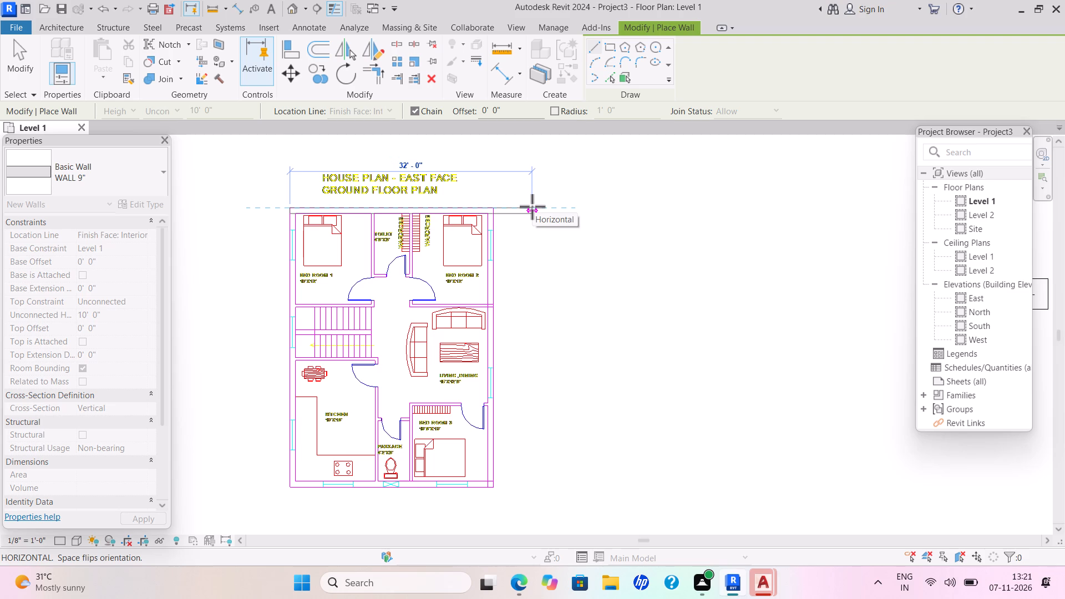
{"action": "left_click_drag", "start_coordinate": [493, 210], "coordinate": [494, 221]}
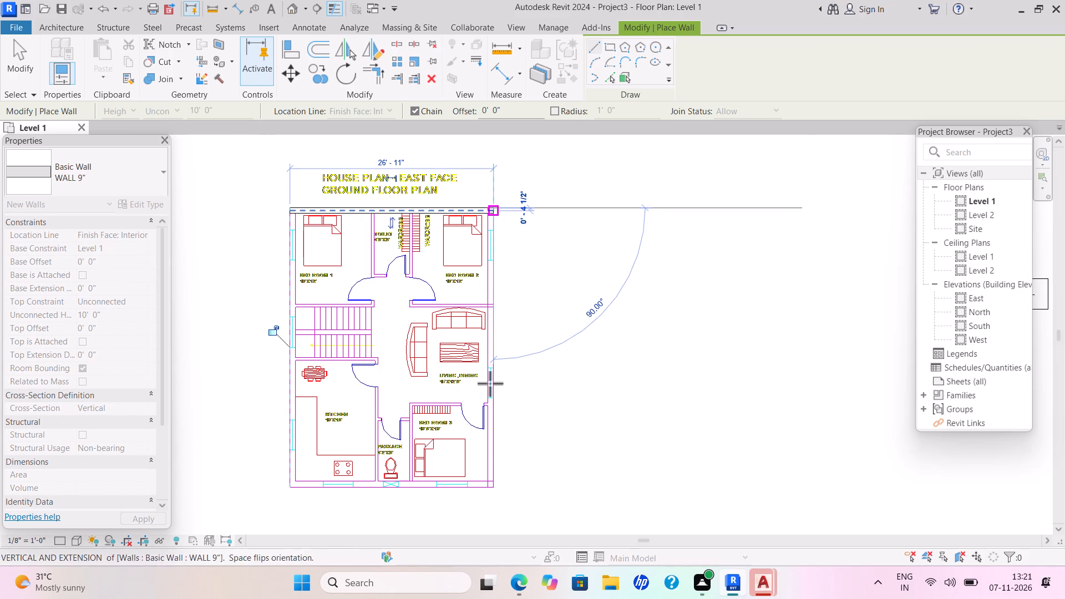
{"action": "left_click", "coordinate": [495, 486]}
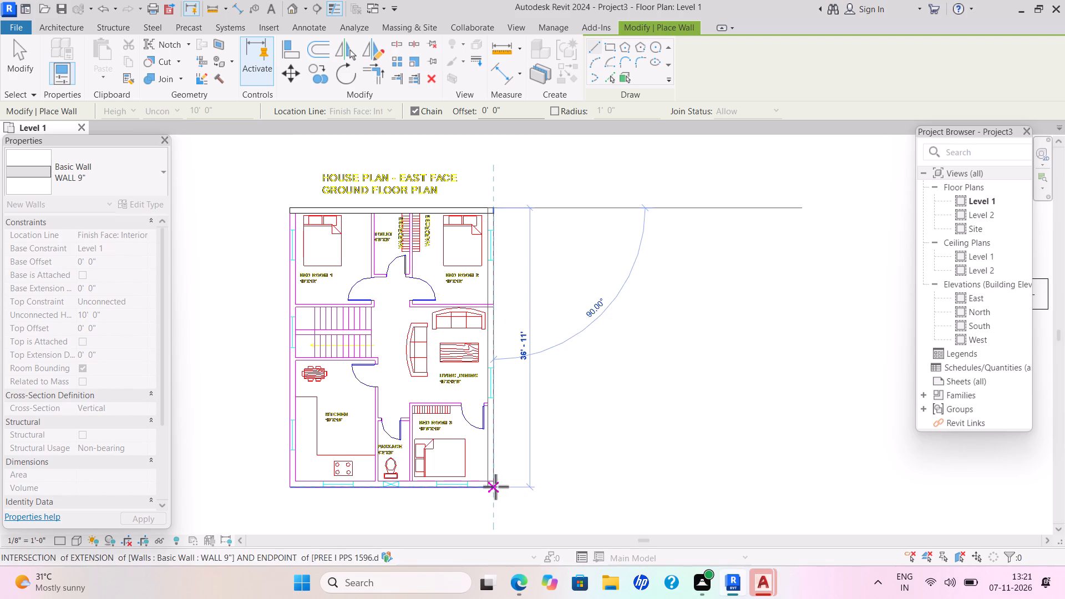
{"action": "left_click", "coordinate": [290, 488]}
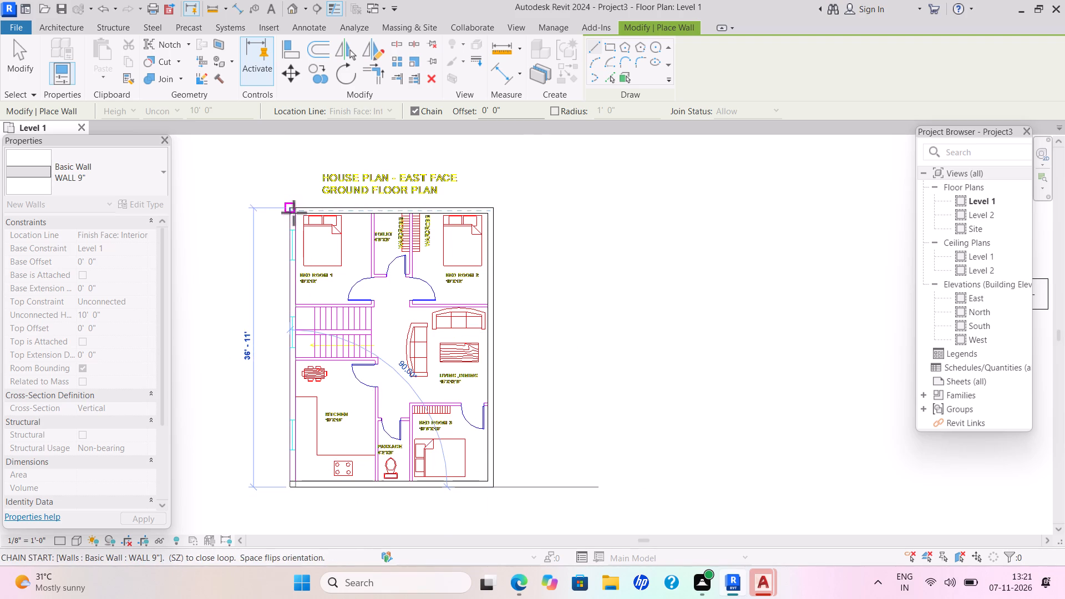
{"action": "left_click", "coordinate": [293, 212]}
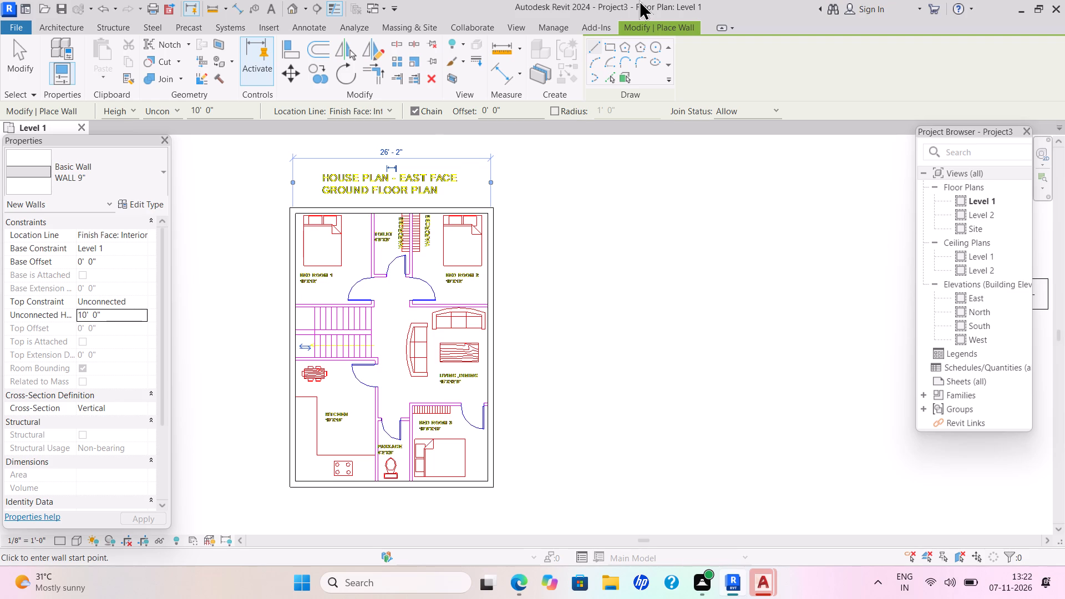
Switch the wall type to Generic - 8" and open its type properties.
{"action": "left_click", "coordinate": [161, 171]}
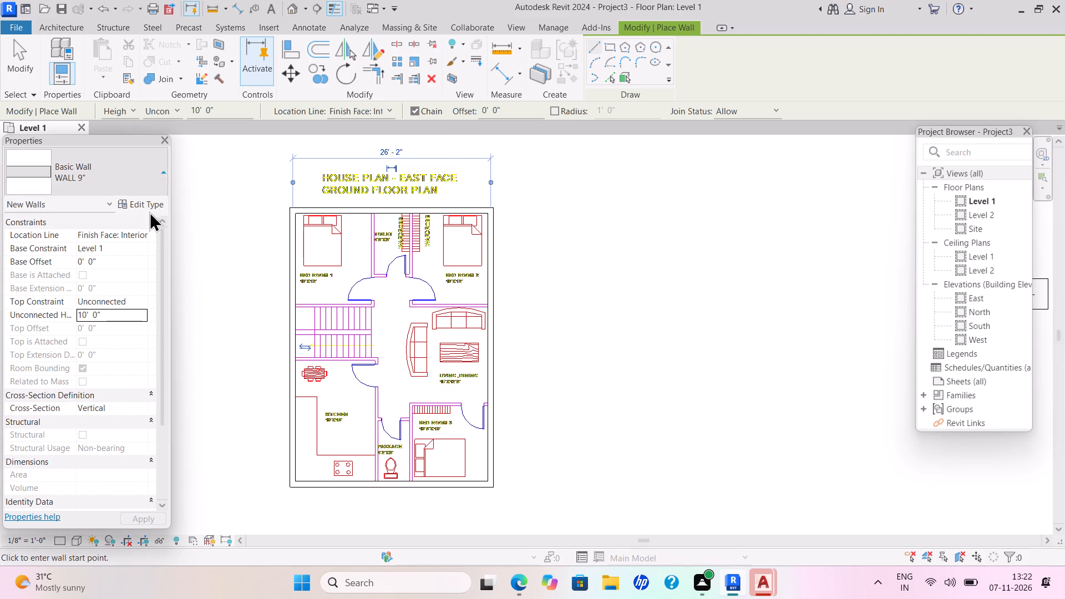
{"action": "scroll", "coordinate": [151, 328], "scroll_direction": "up", "scroll_amount": 4}
{"action": "scroll", "coordinate": [159, 311], "scroll_direction": "down", "scroll_amount": 1}
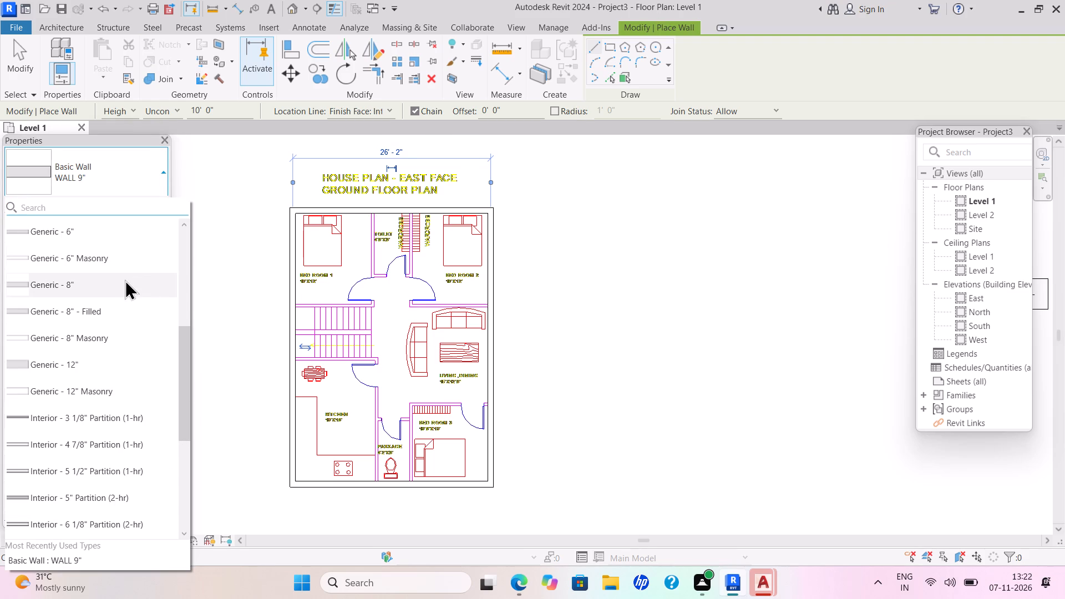
{"action": "left_click", "coordinate": [119, 286]}
{"action": "left_click", "coordinate": [141, 205]}
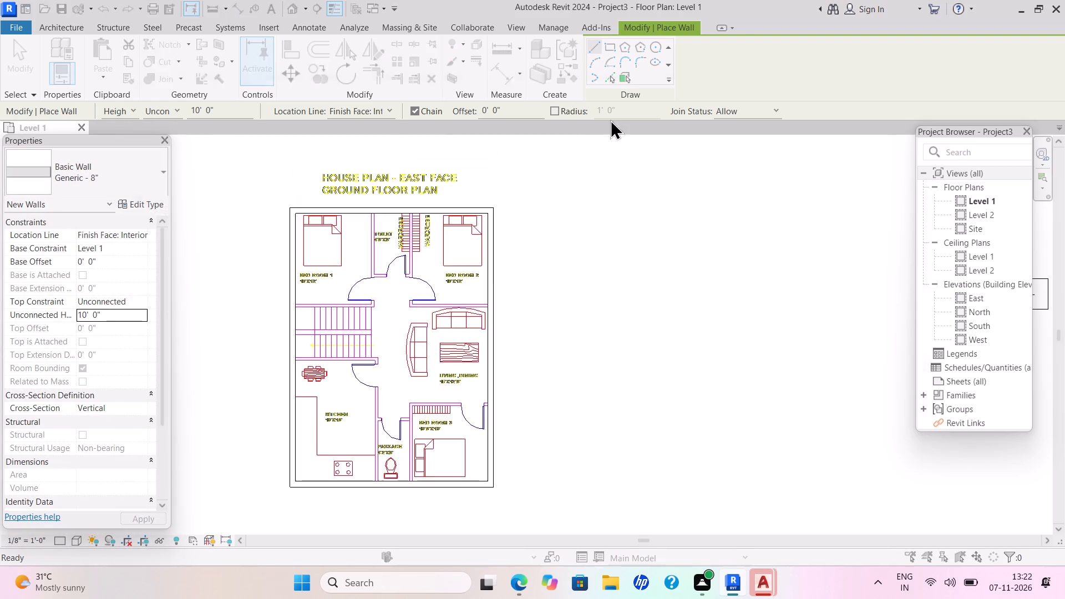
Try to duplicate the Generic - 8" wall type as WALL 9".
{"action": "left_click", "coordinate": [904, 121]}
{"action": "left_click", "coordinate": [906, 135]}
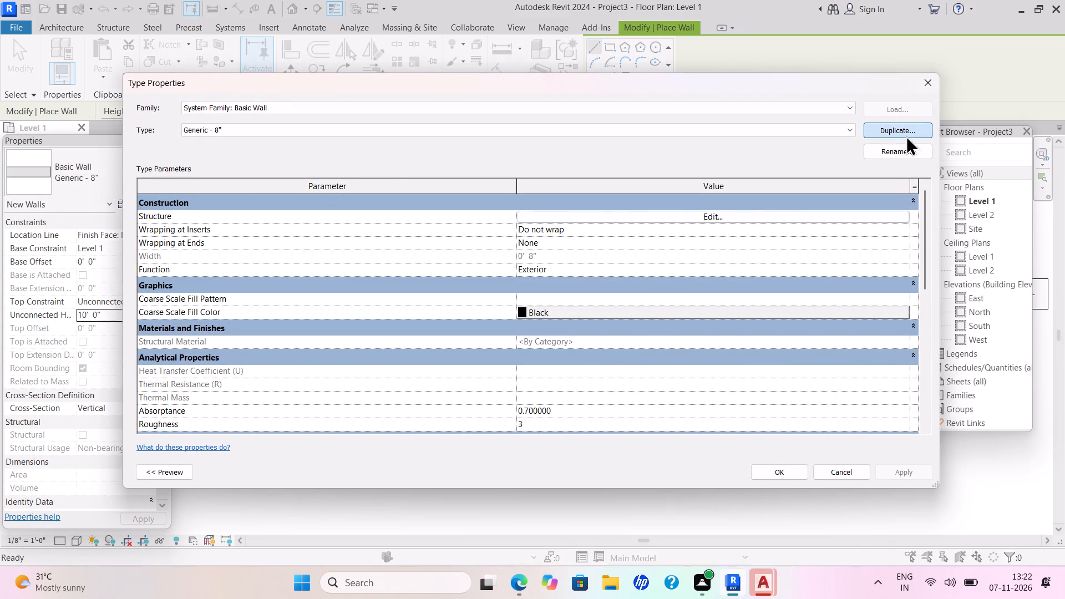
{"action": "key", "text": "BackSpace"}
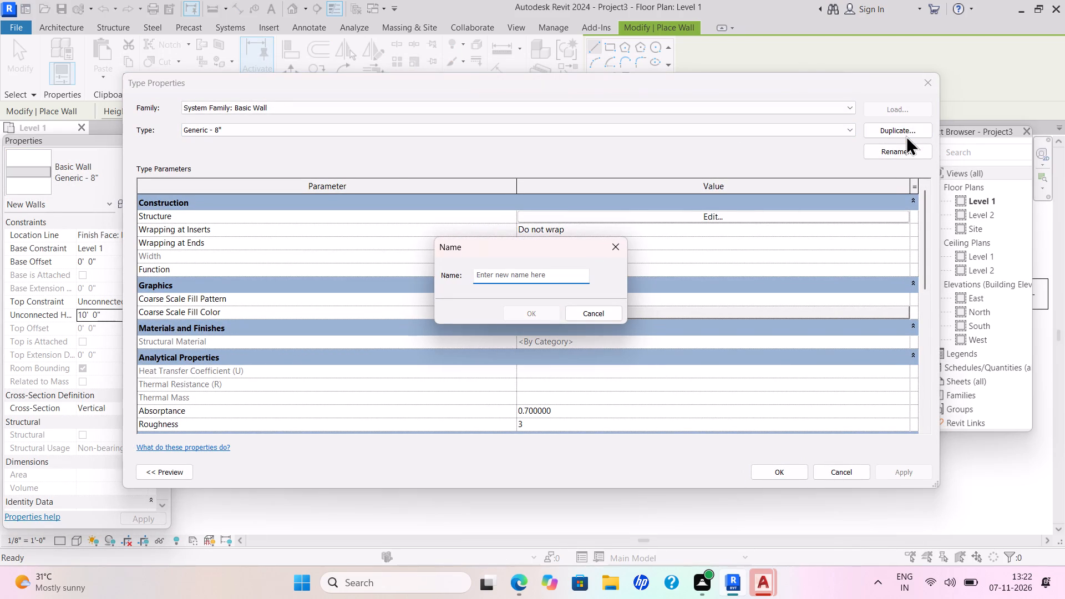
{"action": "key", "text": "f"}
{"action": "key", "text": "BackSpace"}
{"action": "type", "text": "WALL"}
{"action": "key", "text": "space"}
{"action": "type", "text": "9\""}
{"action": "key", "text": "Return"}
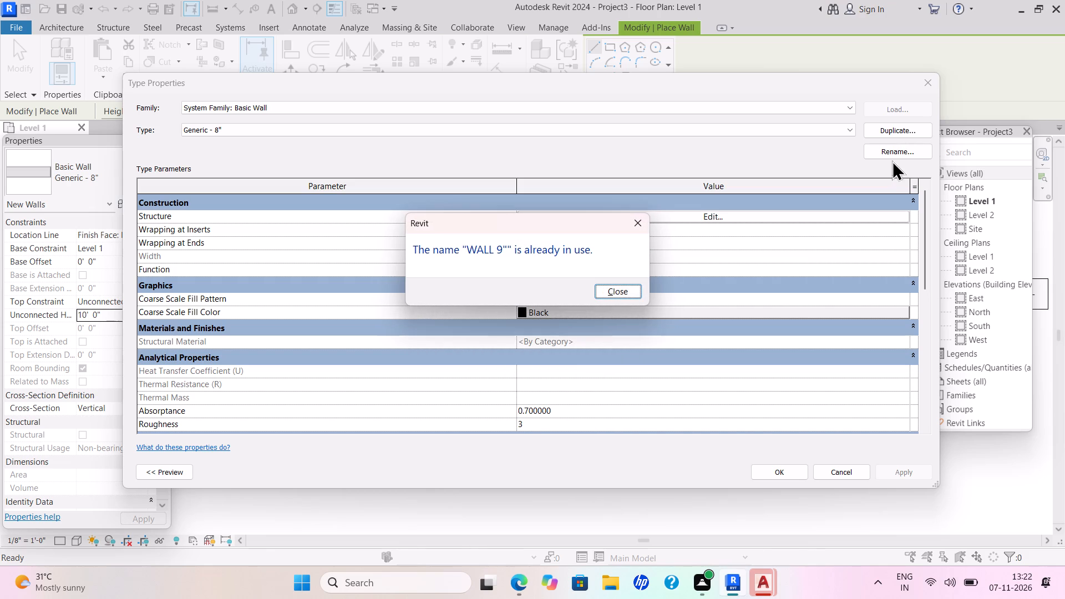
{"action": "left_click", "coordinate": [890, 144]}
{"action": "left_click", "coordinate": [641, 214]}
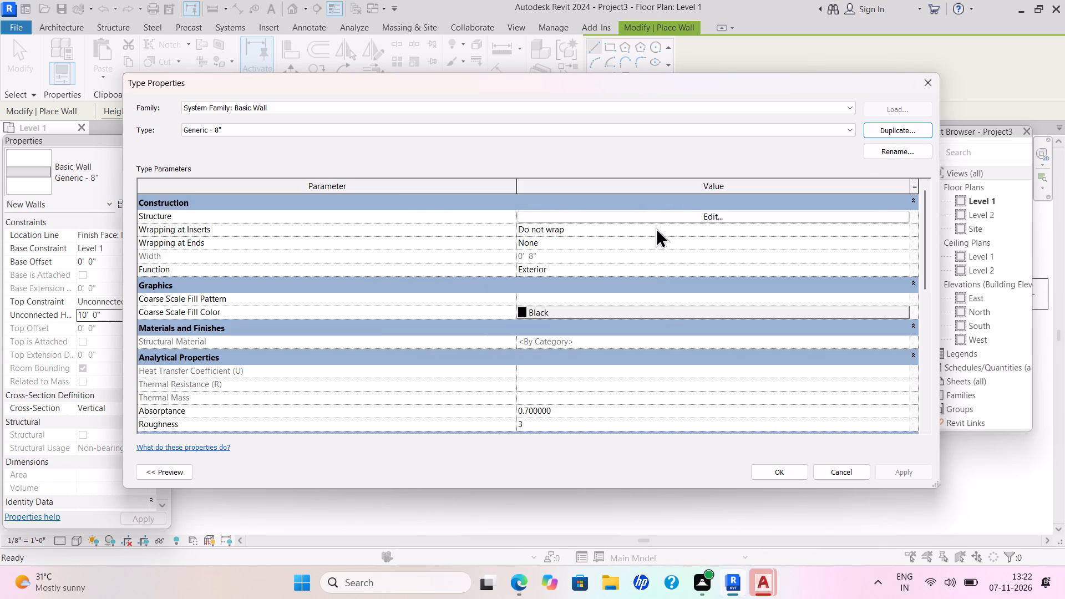
Duplicate the Generic - 8" wall type as WALL 4.5".
{"action": "left_click", "coordinate": [899, 126]}
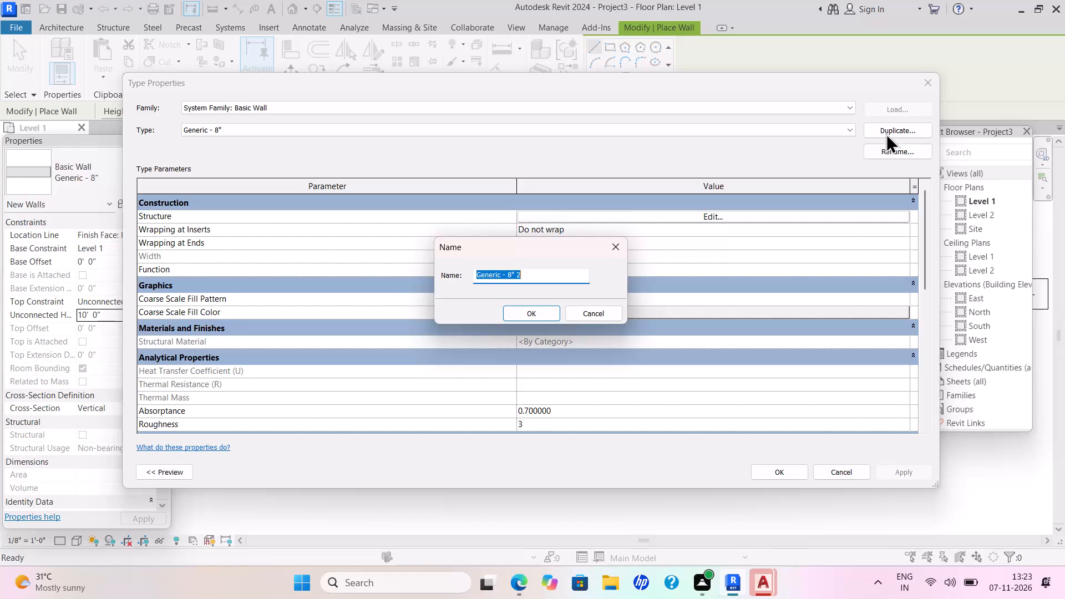
{"action": "key", "text": "BackSpace"}
{"action": "key", "text": "w"}
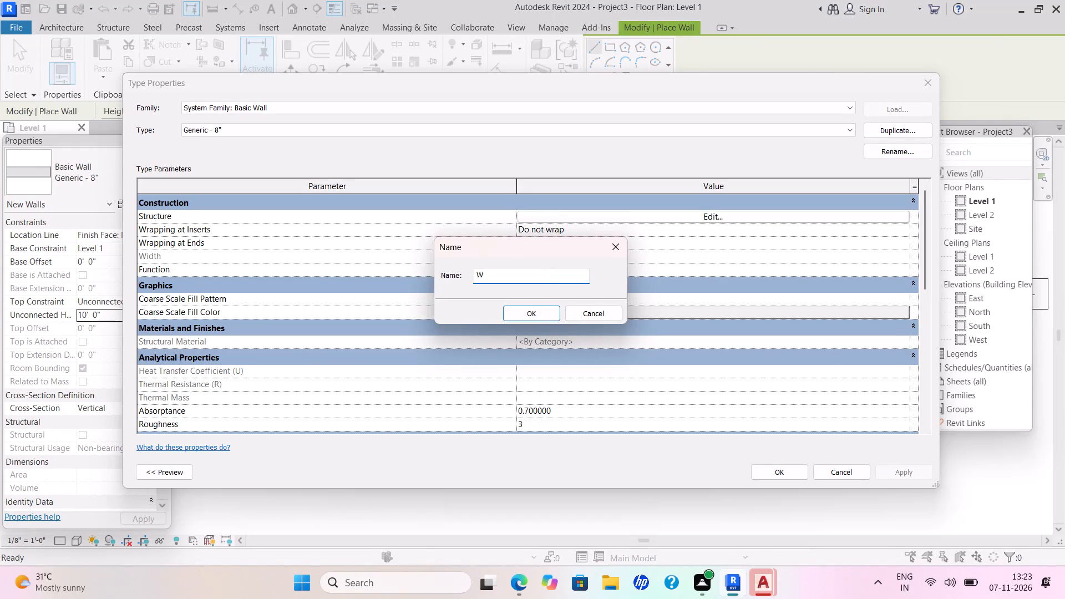
{"action": "key", "text": "a"}
{"action": "type", "text": "LL"}
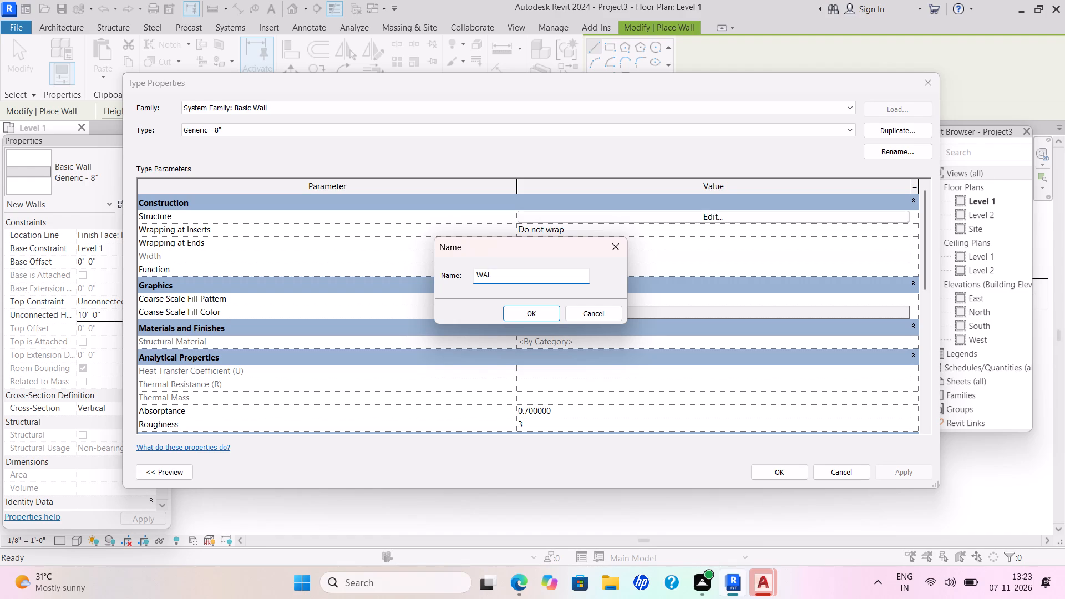
{"action": "key", "text": "space"}
{"action": "type", "text": "4.5\""}
{"action": "key", "text": "Return"}
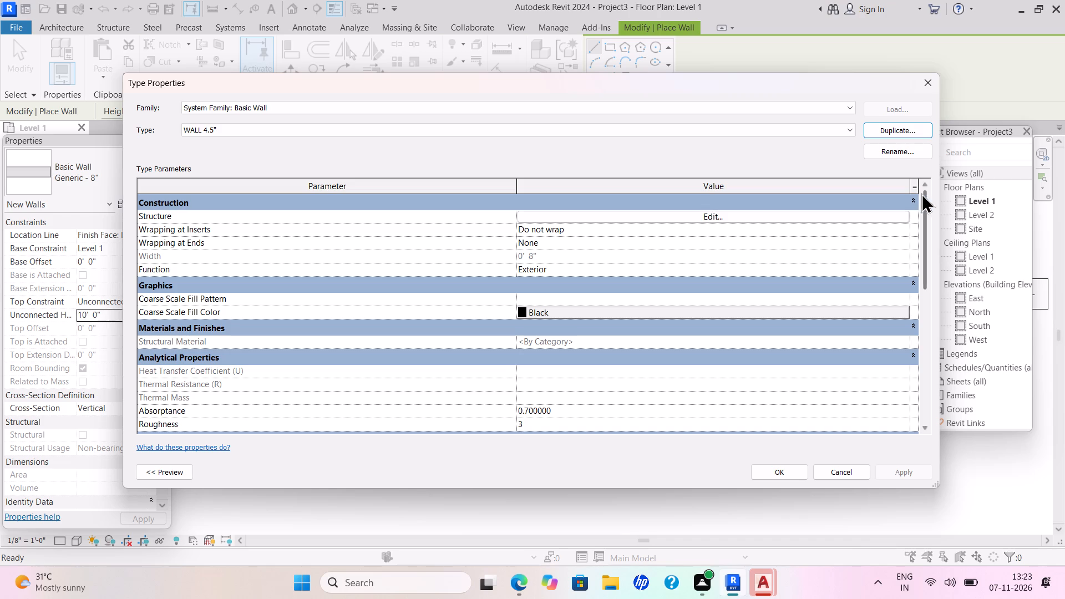
Set the structure layer thickness of the WALL 4.5" type to 4.5" and accept the type properties.
{"action": "left_click", "coordinate": [709, 216]}
{"action": "left_click_drag", "start_coordinate": [495, 212], "coordinate": [495, 219]}
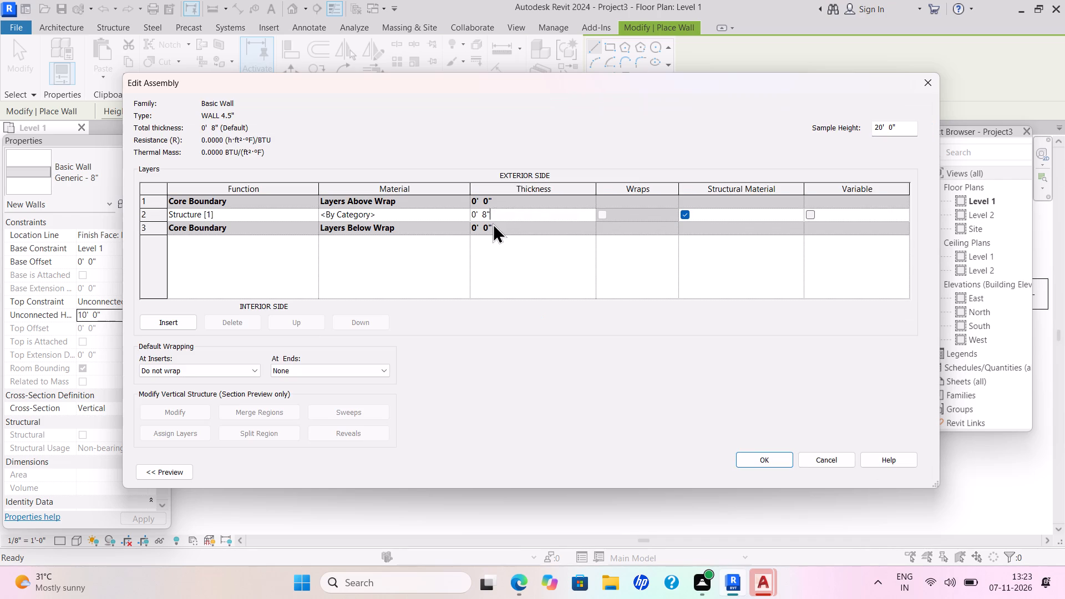
{"action": "left_click_drag", "start_coordinate": [521, 207], "coordinate": [449, 228]}
{"action": "left_click_drag", "start_coordinate": [512, 218], "coordinate": [491, 222]}
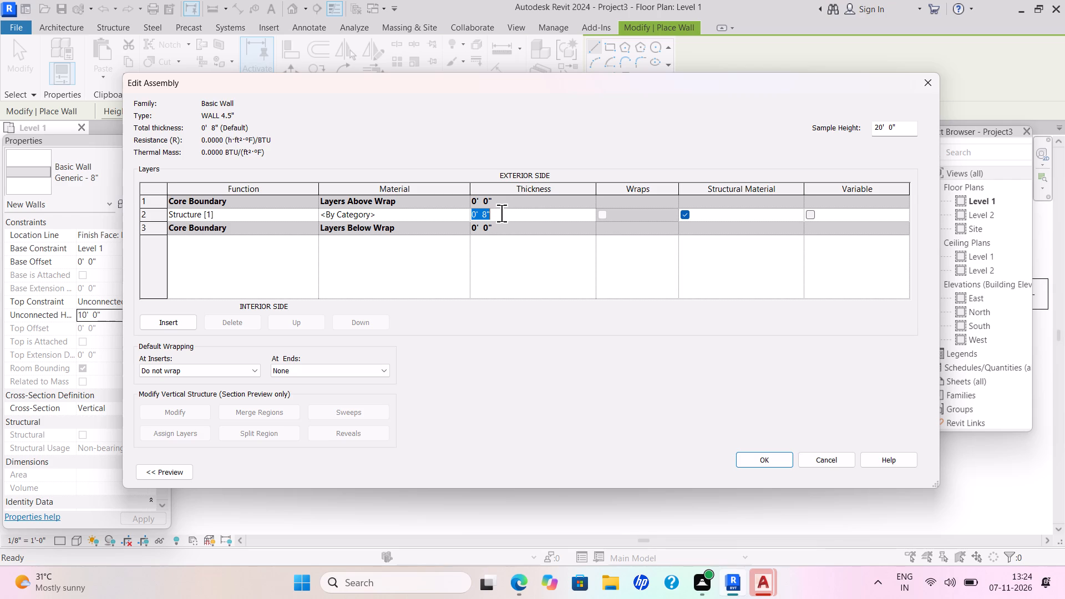
{"action": "key", "text": "BackSpace"}
{"action": "key", "text": "w"}
{"action": "key", "text": "BackSpace"}
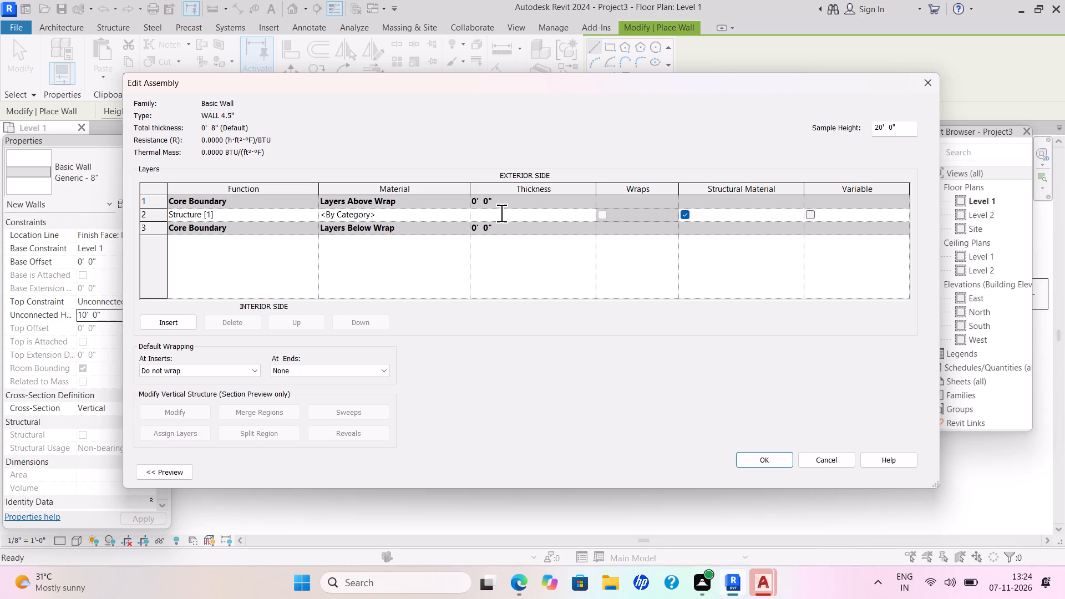
{"action": "type", "text": "4.5\""}
{"action": "key", "text": "Return"}
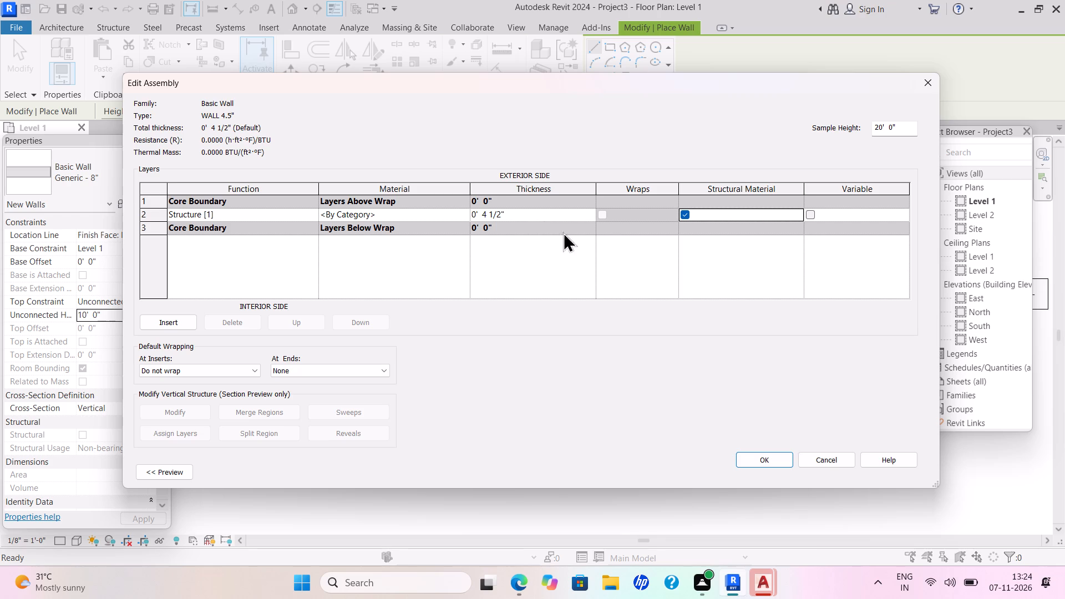
{"action": "scroll", "coordinate": [569, 249], "scroll_direction": "up", "scroll_amount": 1}
{"action": "scroll", "coordinate": [569, 249], "scroll_direction": "down", "scroll_amount": 1}
{"action": "scroll", "coordinate": [569, 249], "scroll_direction": "up", "scroll_amount": 1}
{"action": "scroll", "coordinate": [569, 249], "scroll_direction": "down", "scroll_amount": 1}
{"action": "scroll", "coordinate": [569, 249], "scroll_direction": "up", "scroll_amount": 1}
{"action": "scroll", "coordinate": [607, 274], "scroll_direction": "down", "scroll_amount": 1}
{"action": "scroll", "coordinate": [610, 280], "scroll_direction": "up", "scroll_amount": 1}
{"action": "scroll", "coordinate": [611, 282], "scroll_direction": "down", "scroll_amount": 1}
{"action": "left_click", "coordinate": [766, 455]}
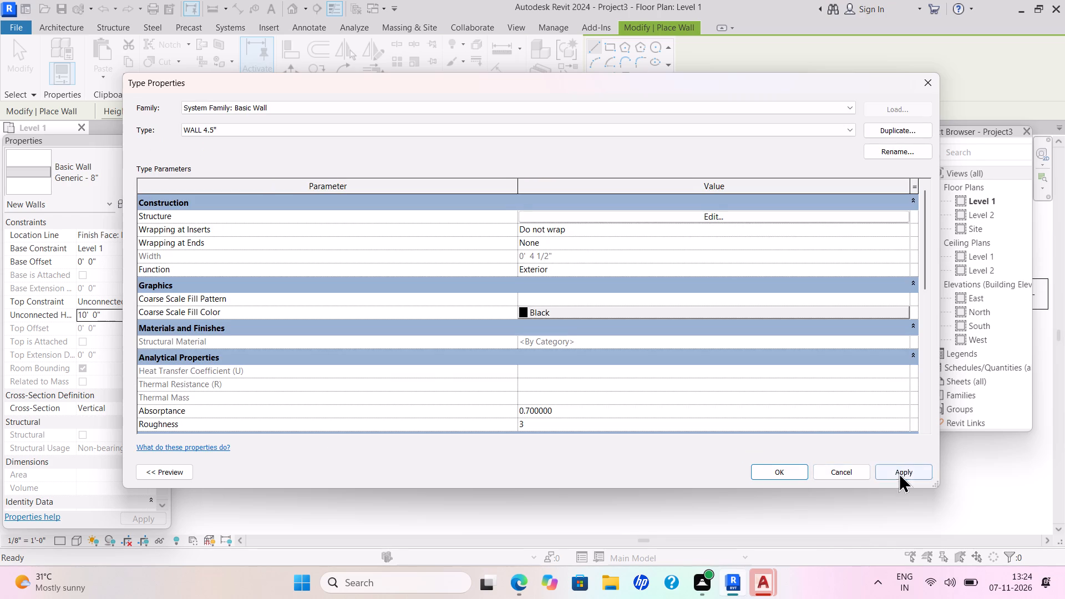
{"action": "left_click", "coordinate": [899, 473]}
{"action": "left_click", "coordinate": [788, 468]}
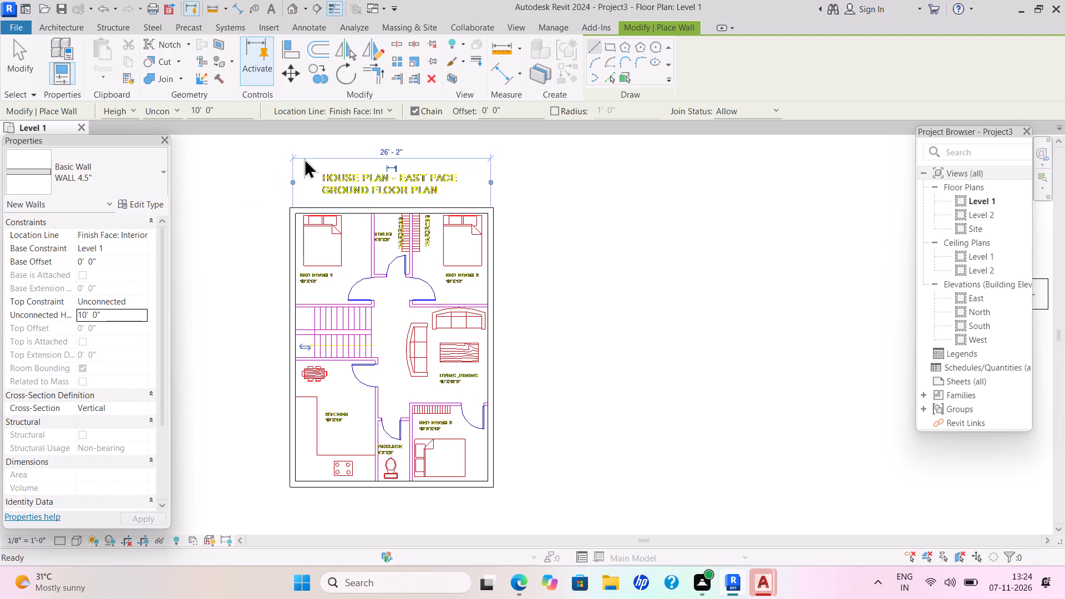
Trace the 4.5" partition walls of Bed Room 1, from the north exterior wall along the toilet side, then across to the west exterior wall.
{"action": "scroll", "coordinate": [393, 215], "scroll_direction": "up", "scroll_amount": 1}
{"action": "middle_click_drag", "start_coordinate": [393, 215], "coordinate": [386, 212]}
{"action": "scroll", "coordinate": [389, 215], "scroll_direction": "up", "scroll_amount": 1}
{"action": "scroll", "coordinate": [388, 215], "scroll_direction": "down", "scroll_amount": 1}
{"action": "scroll", "coordinate": [388, 215], "scroll_direction": "up", "scroll_amount": 2}
{"action": "scroll", "coordinate": [386, 212], "scroll_direction": "down", "scroll_amount": 1}
{"action": "scroll", "coordinate": [383, 210], "scroll_direction": "up", "scroll_amount": 1}
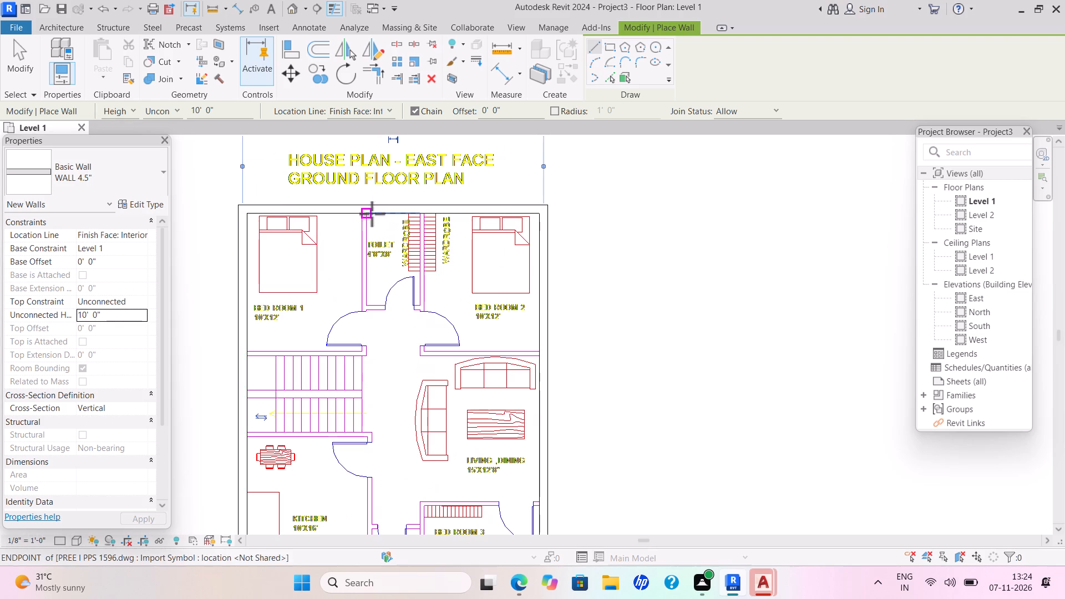
{"action": "left_click_drag", "start_coordinate": [372, 214], "coordinate": [371, 219]}
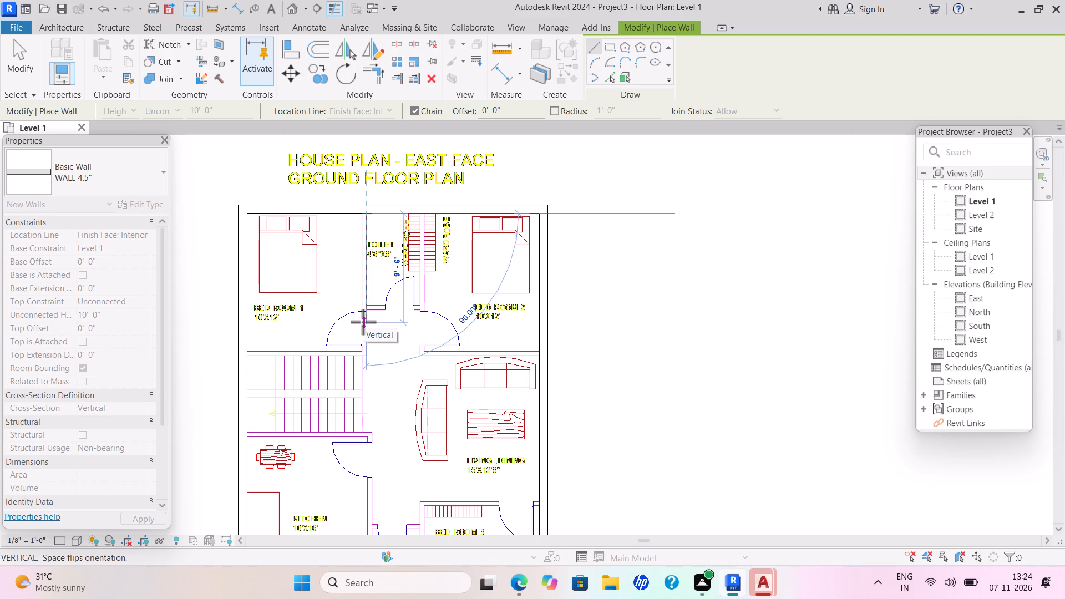
{"action": "left_click", "coordinate": [369, 356]}
{"action": "left_click", "coordinate": [247, 354]}
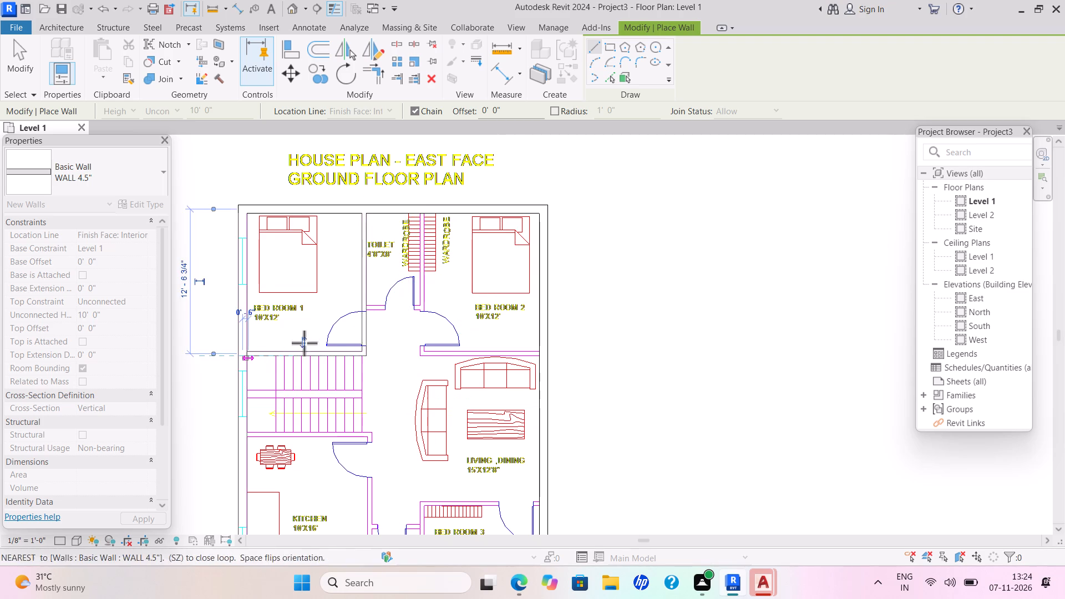
Trace the 4.5" partition walls of Bed Room 2, from the north exterior wall along the toilet side, then across to the east exterior wall.
{"action": "key", "text": "Escape"}
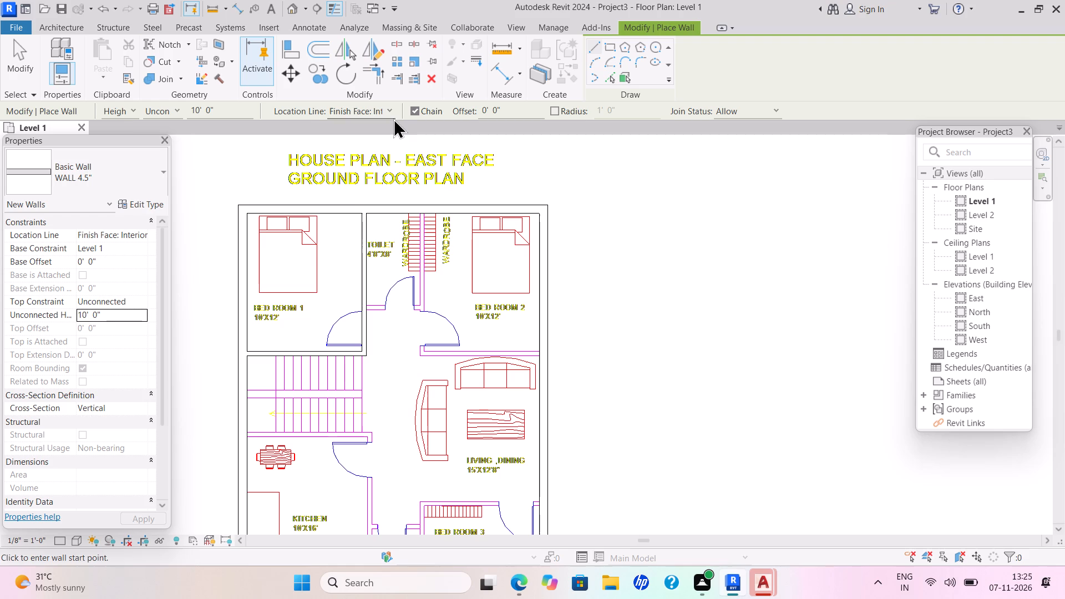
{"action": "left_click", "coordinate": [426, 217]}
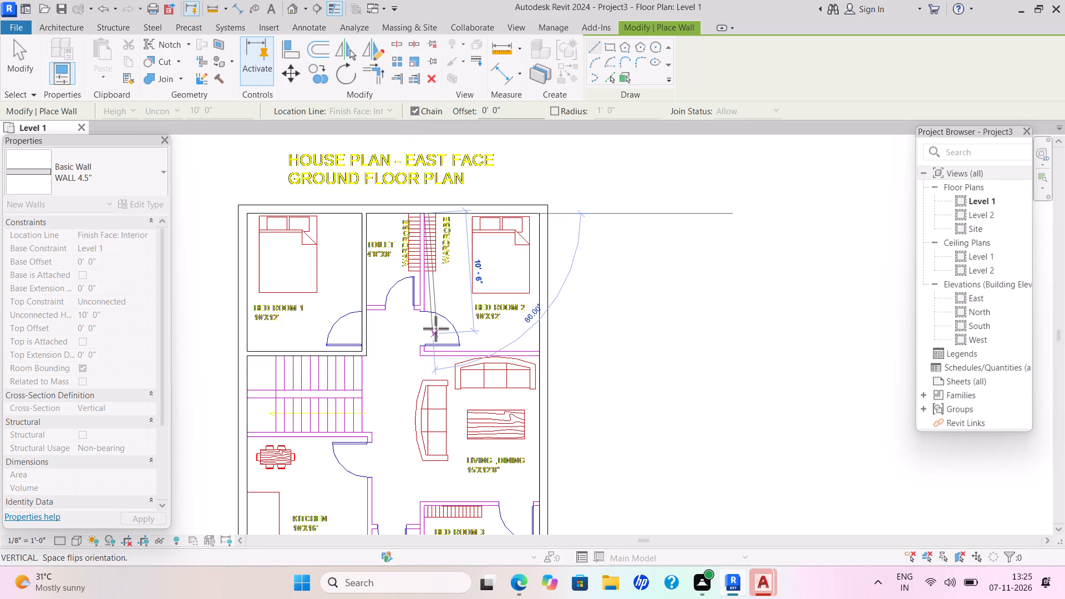
{"action": "key", "text": "space"}
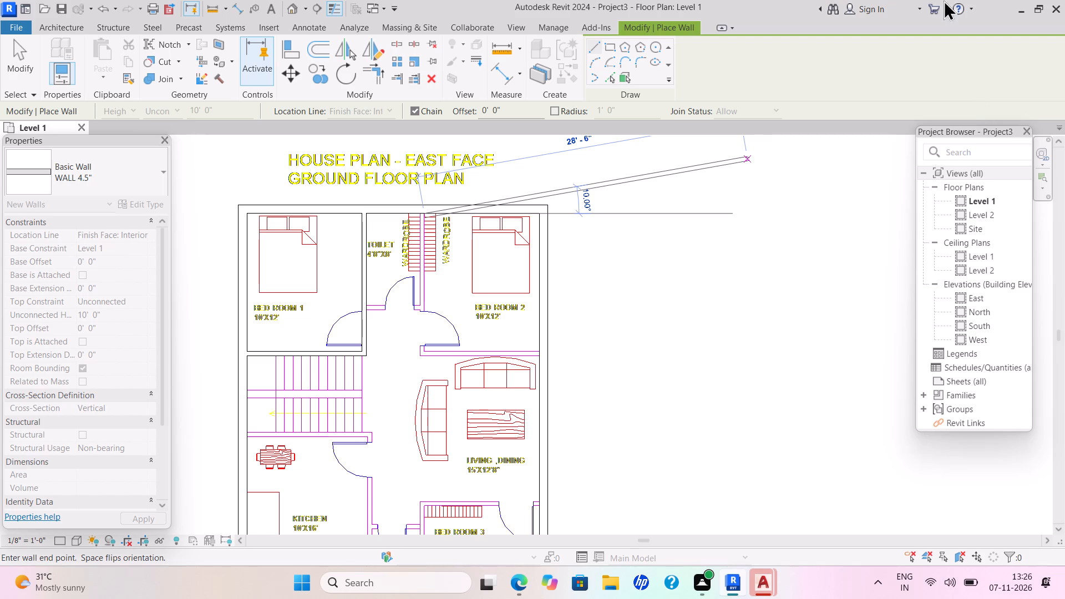
{"action": "left_click", "coordinate": [422, 355]}
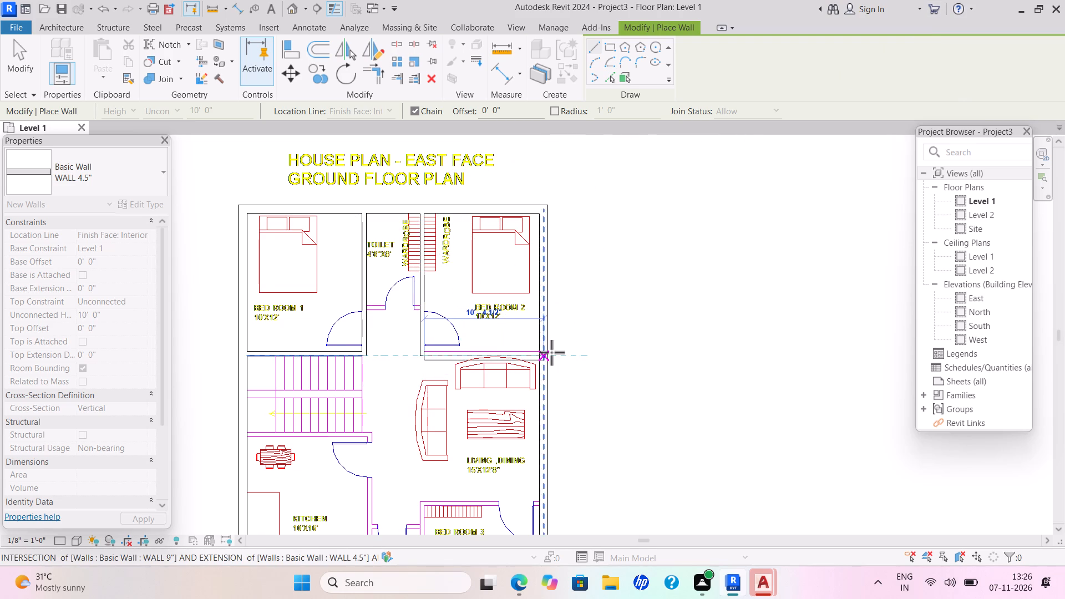
{"action": "key", "text": "space"}
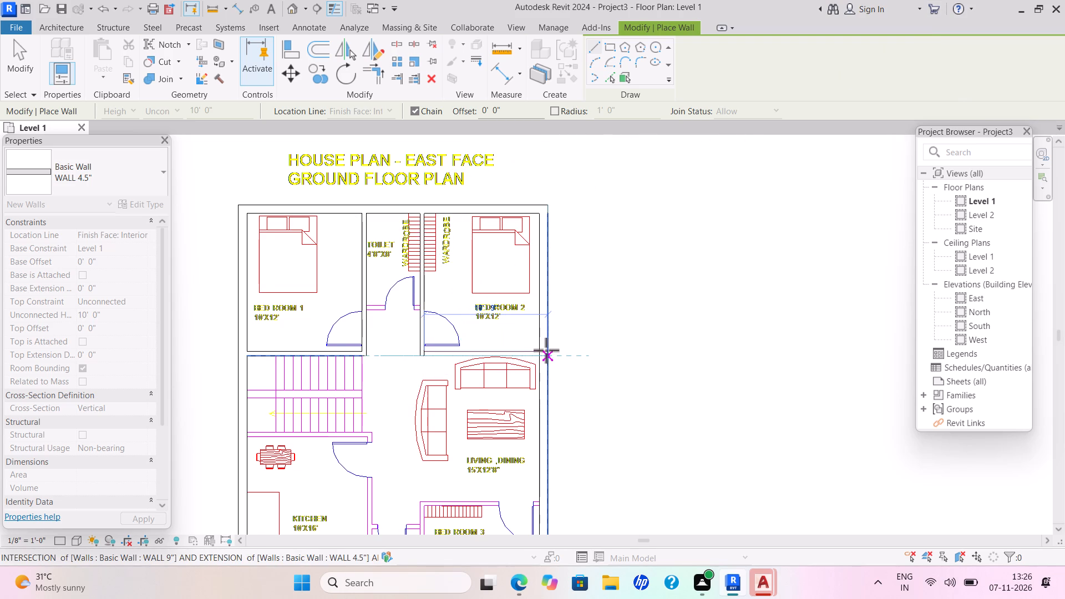
{"action": "left_click", "coordinate": [546, 350]}
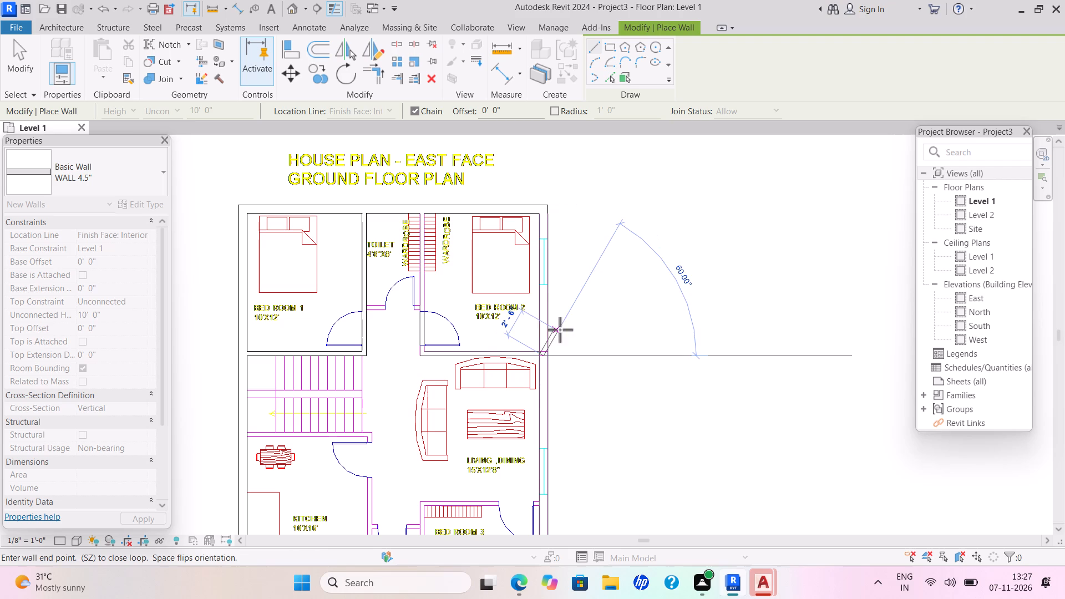
{"action": "key", "text": "Escape"}
Trace the 4.5" partition between the staircase and the kitchen, about 11' long from the west exterior wall.
{"action": "scroll", "coordinate": [458, 406], "scroll_direction": "up", "scroll_amount": 2}
{"action": "scroll", "coordinate": [458, 400], "scroll_direction": "down", "scroll_amount": 2}
{"action": "scroll", "coordinate": [458, 389], "scroll_direction": "up", "scroll_amount": 1}
{"action": "middle_click_drag", "start_coordinate": [458, 388], "coordinate": [450, 332]}
{"action": "scroll", "coordinate": [453, 343], "scroll_direction": "down", "scroll_amount": 1}
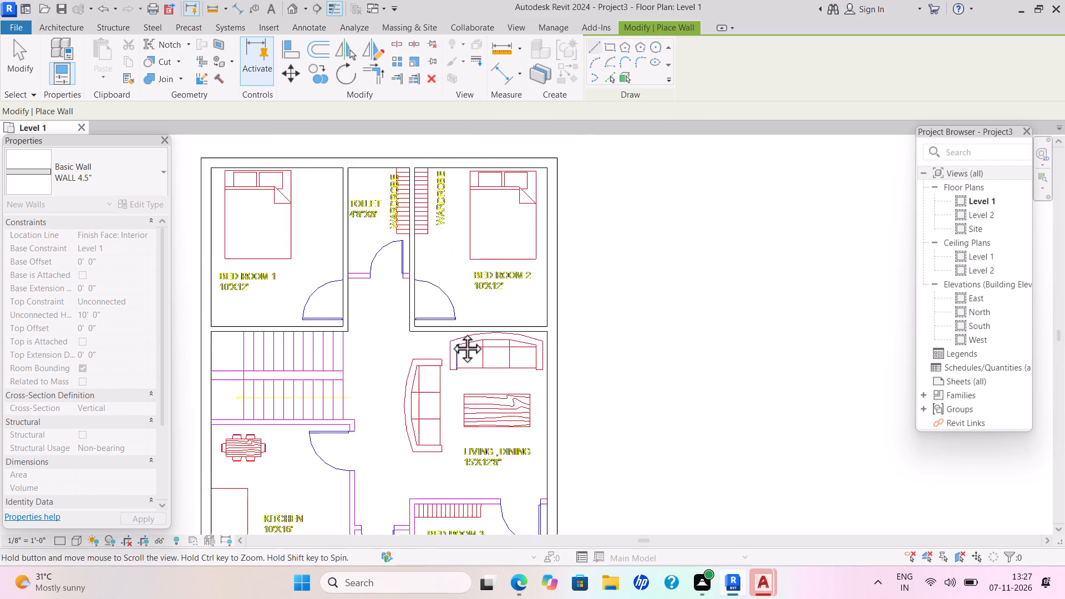
{"action": "scroll", "coordinate": [450, 332], "scroll_direction": "down", "scroll_amount": 1}
{"action": "middle_click_drag", "start_coordinate": [450, 332], "coordinate": [440, 249]}
{"action": "scroll", "coordinate": [440, 251], "scroll_direction": "up", "scroll_amount": 5}
{"action": "scroll", "coordinate": [439, 248], "scroll_direction": "down", "scroll_amount": 1}
{"action": "scroll", "coordinate": [345, 305], "scroll_direction": "down", "scroll_amount": 2}
{"action": "middle_click_drag", "start_coordinate": [432, 283], "coordinate": [492, 266]}
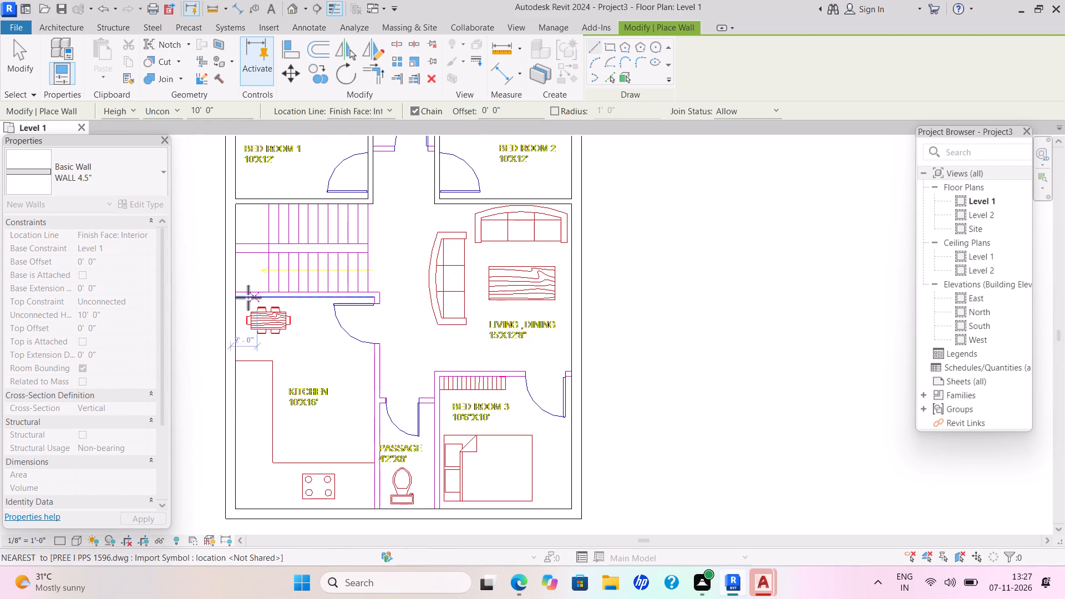
{"action": "left_click_drag", "start_coordinate": [239, 298], "coordinate": [244, 298]}
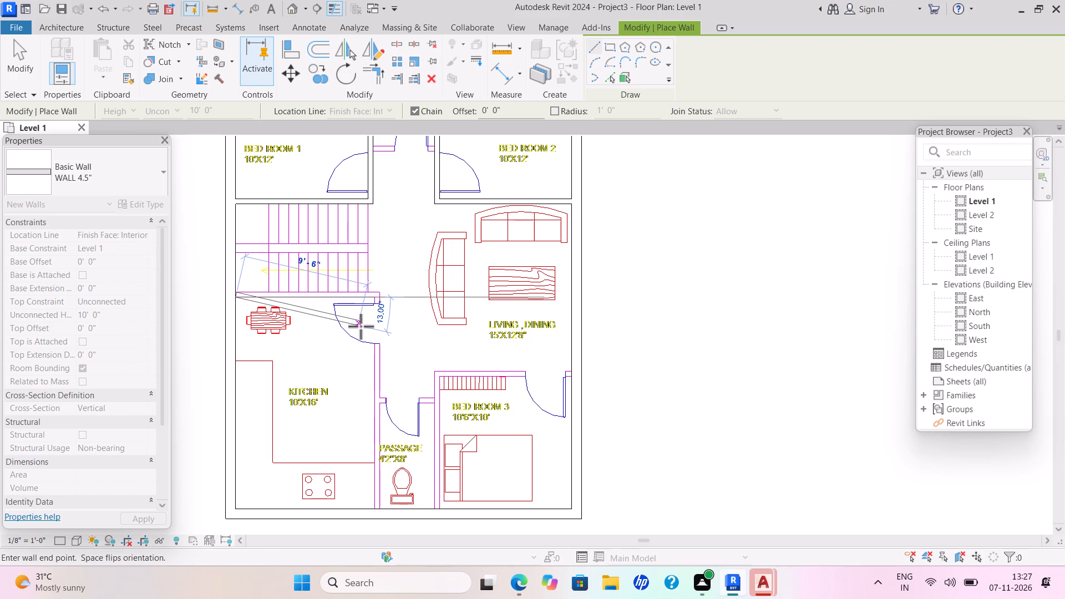
{"action": "left_click", "coordinate": [380, 292]}
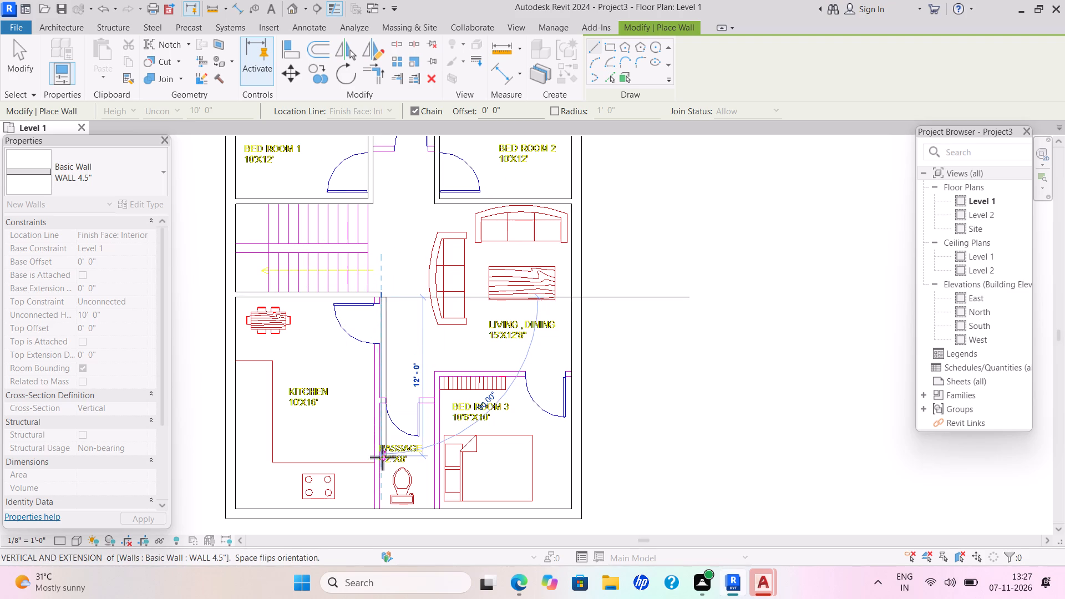
{"action": "key", "text": "space"}
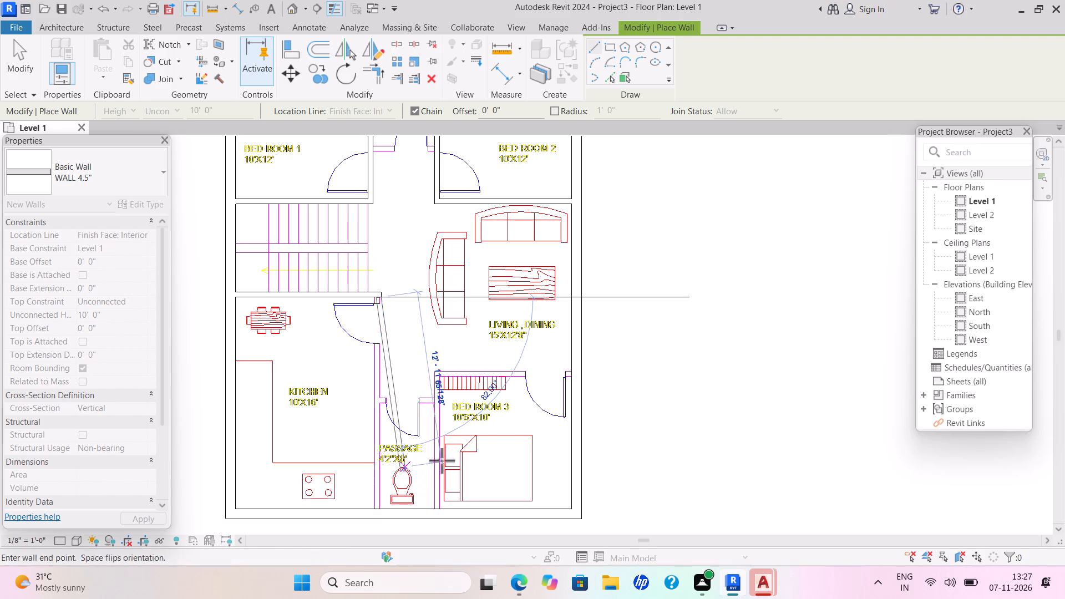
{"action": "key", "text": "Escape"}
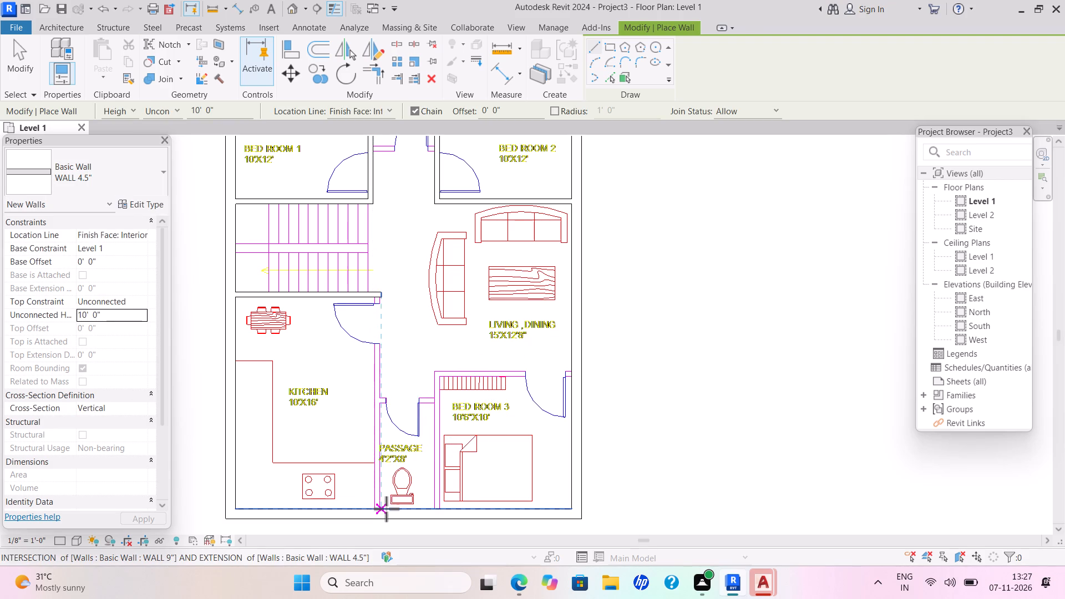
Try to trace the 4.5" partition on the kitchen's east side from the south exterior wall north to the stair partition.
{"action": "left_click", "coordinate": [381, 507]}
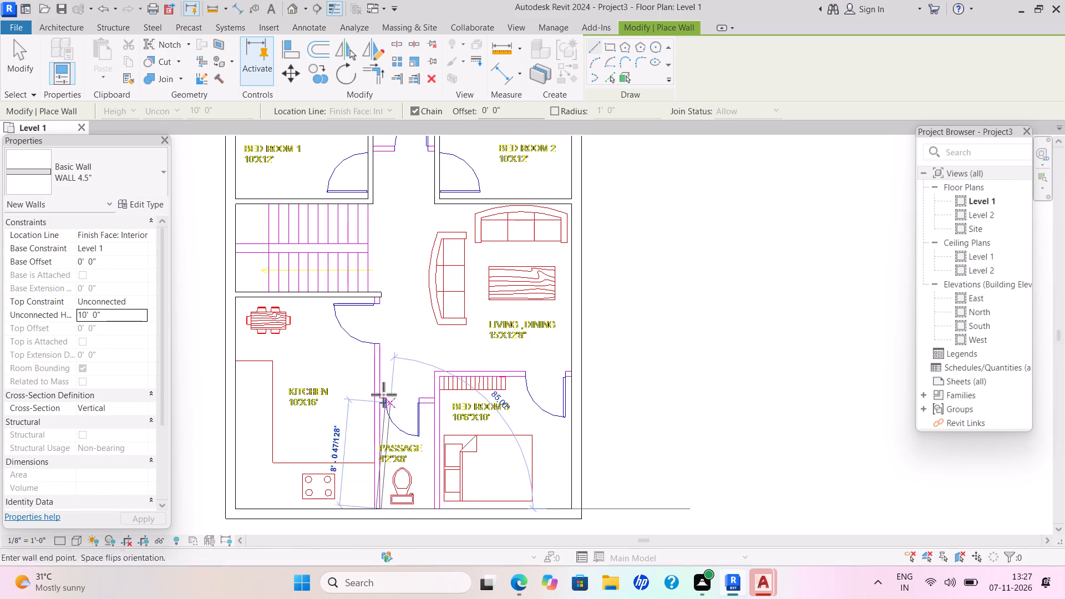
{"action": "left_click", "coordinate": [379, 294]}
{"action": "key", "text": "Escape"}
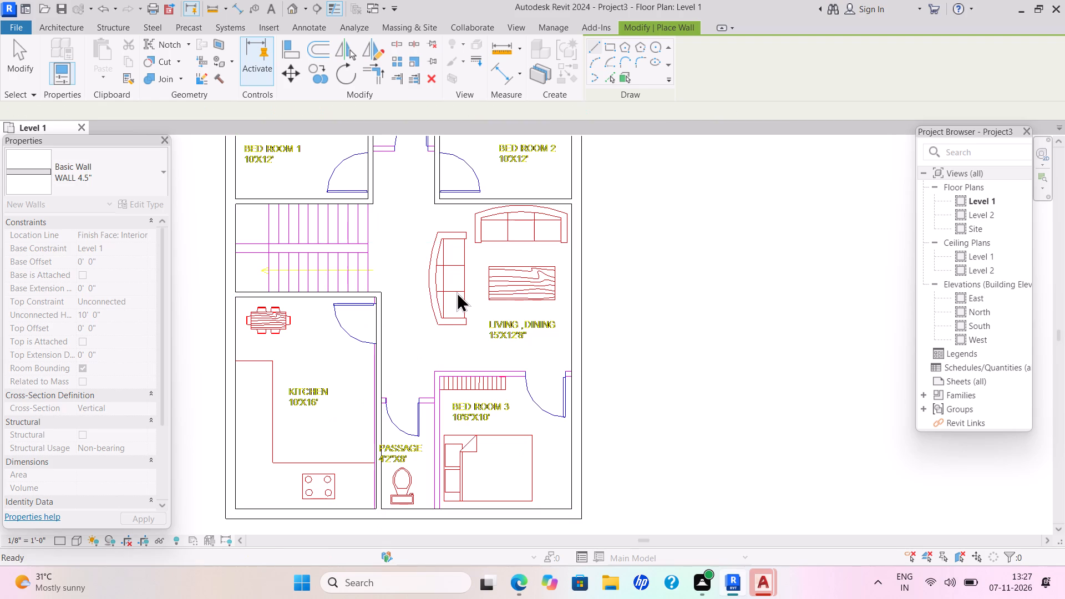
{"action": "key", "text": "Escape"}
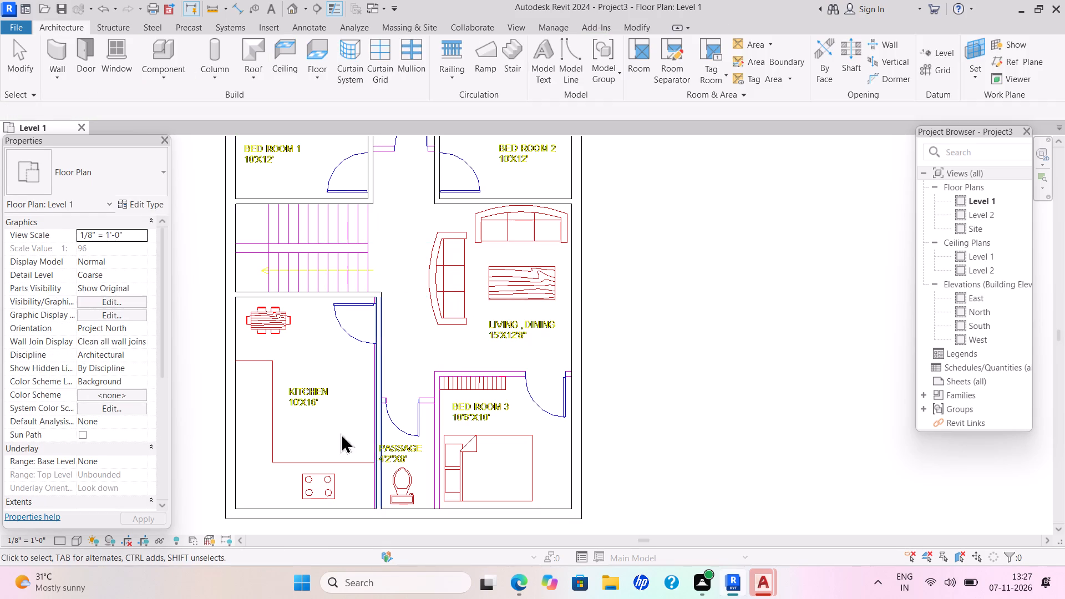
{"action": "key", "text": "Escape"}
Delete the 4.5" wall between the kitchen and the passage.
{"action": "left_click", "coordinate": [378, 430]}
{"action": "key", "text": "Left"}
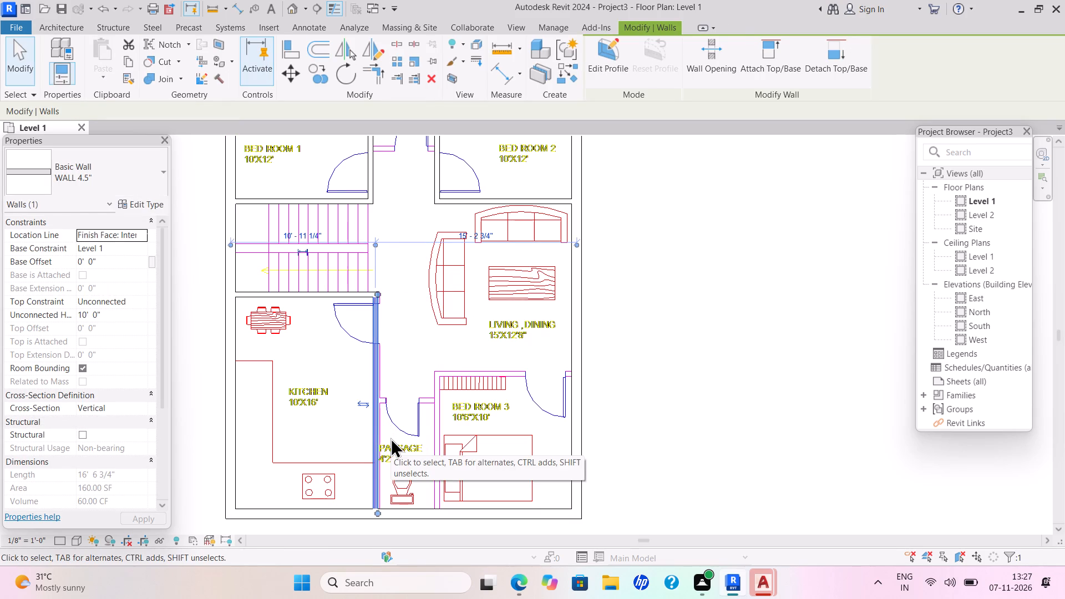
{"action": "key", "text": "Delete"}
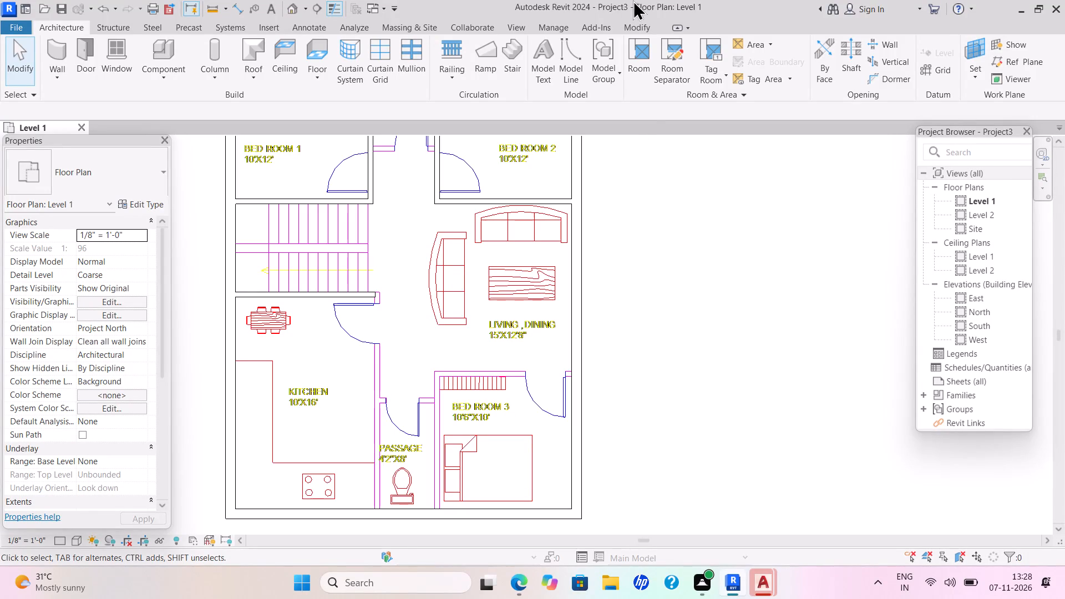
Trace the kitchen's east 4.5" partition over the CAD line, about 16'-2" from the south exterior wall to the stair partition.
{"action": "left_click", "coordinate": [61, 78]}
{"action": "left_click", "coordinate": [73, 98]}
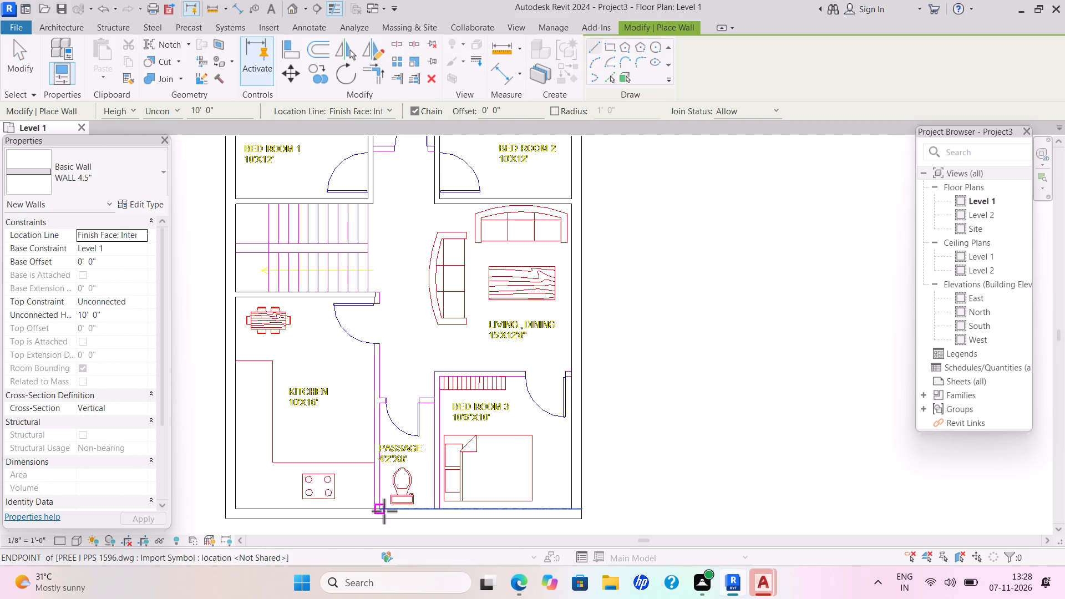
{"action": "left_click_drag", "start_coordinate": [384, 511], "coordinate": [382, 501]}
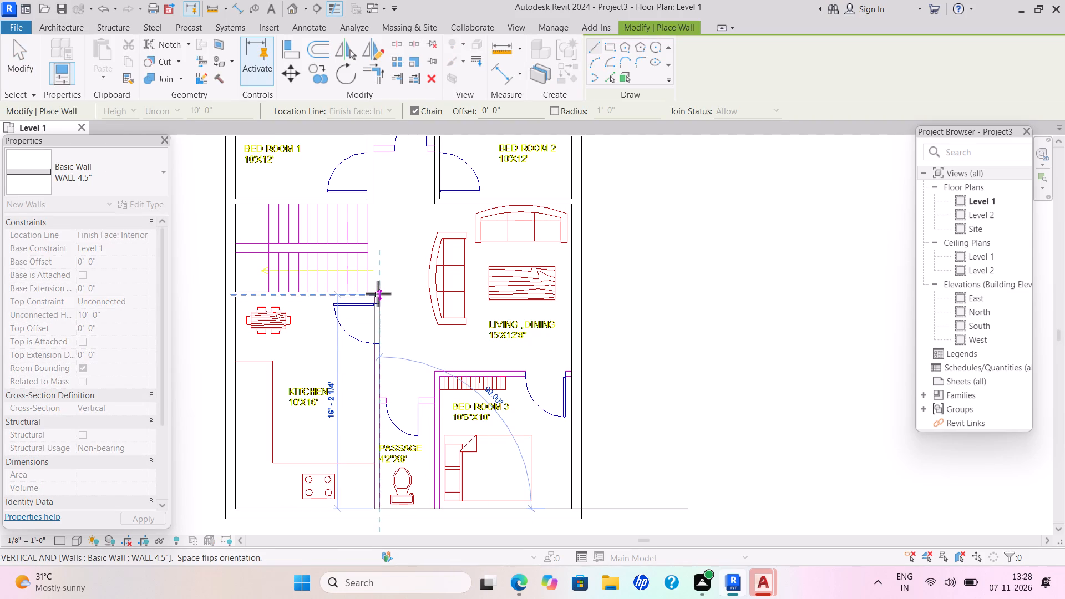
{"action": "left_click", "coordinate": [382, 290]}
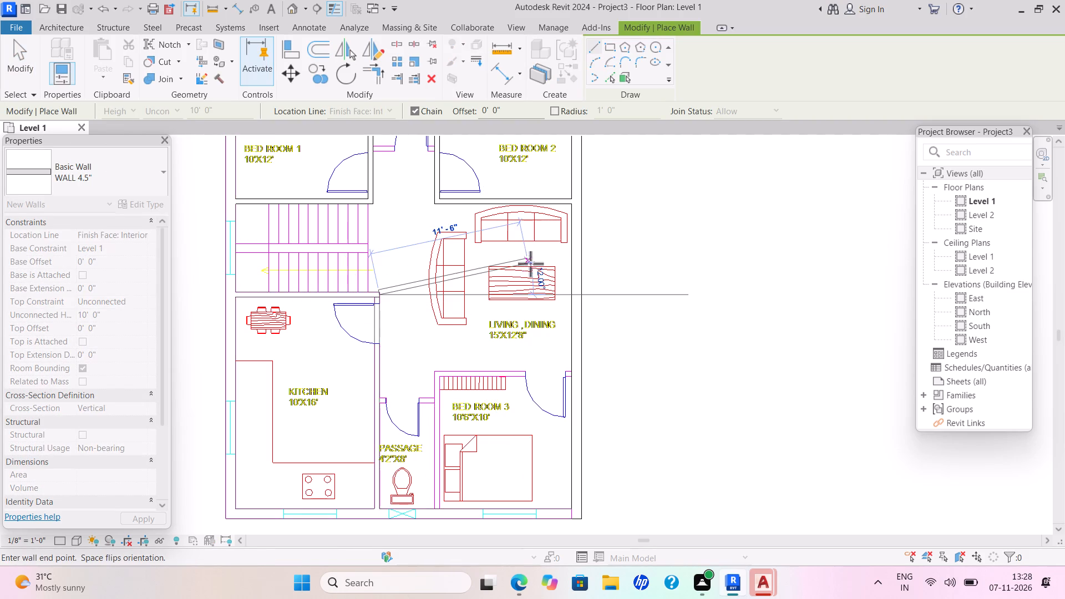
{"action": "key", "text": "Escape"}
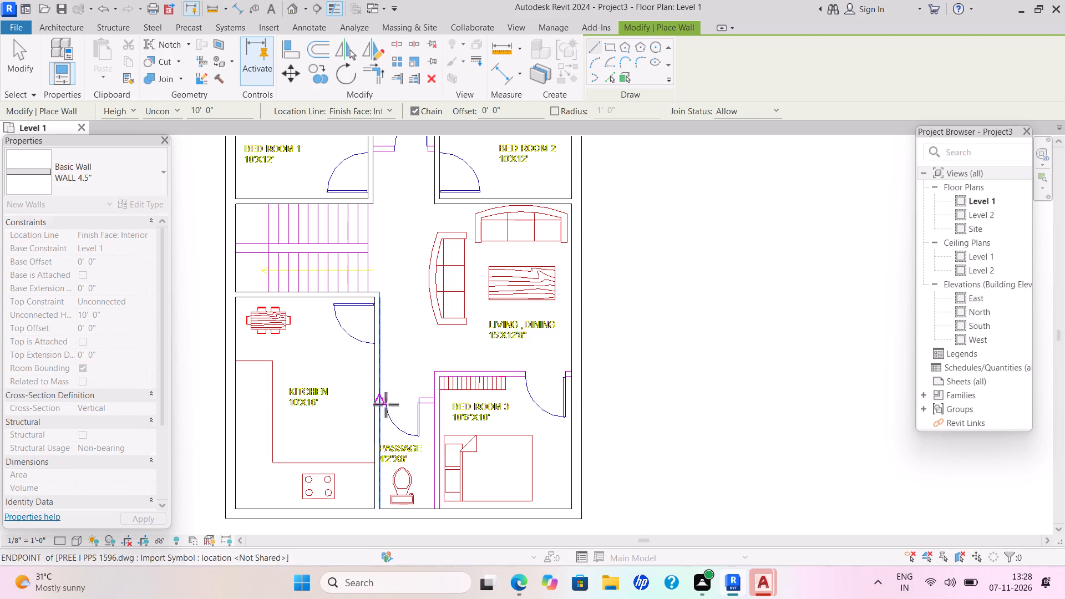
Trace the 4.5" partition across the north end of the passage toilet, from the kitchen wall to the Bed Room 3 wall line.
{"action": "left_click", "coordinate": [385, 404]}
{"action": "key", "text": "Escape"}
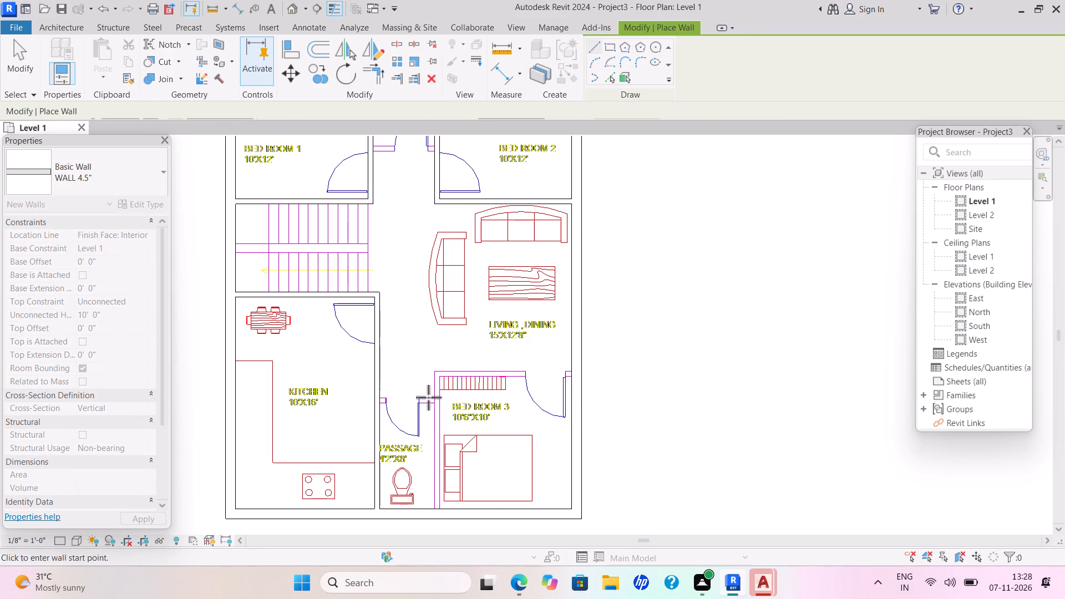
{"action": "scroll", "coordinate": [430, 378], "scroll_direction": "down", "scroll_amount": 3}
{"action": "scroll", "coordinate": [430, 378], "scroll_direction": "up", "scroll_amount": 2}
{"action": "scroll", "coordinate": [430, 378], "scroll_direction": "down", "scroll_amount": 1}
{"action": "scroll", "coordinate": [430, 378], "scroll_direction": "up", "scroll_amount": 1}
{"action": "scroll", "coordinate": [430, 378], "scroll_direction": "down", "scroll_amount": 1}
{"action": "scroll", "coordinate": [430, 378], "scroll_direction": "up", "scroll_amount": 1}
{"action": "scroll", "coordinate": [430, 378], "scroll_direction": "down", "scroll_amount": 1}
{"action": "scroll", "coordinate": [430, 378], "scroll_direction": "up", "scroll_amount": 1}
{"action": "scroll", "coordinate": [430, 378], "scroll_direction": "down", "scroll_amount": 1}
{"action": "scroll", "coordinate": [430, 378], "scroll_direction": "up", "scroll_amount": 3}
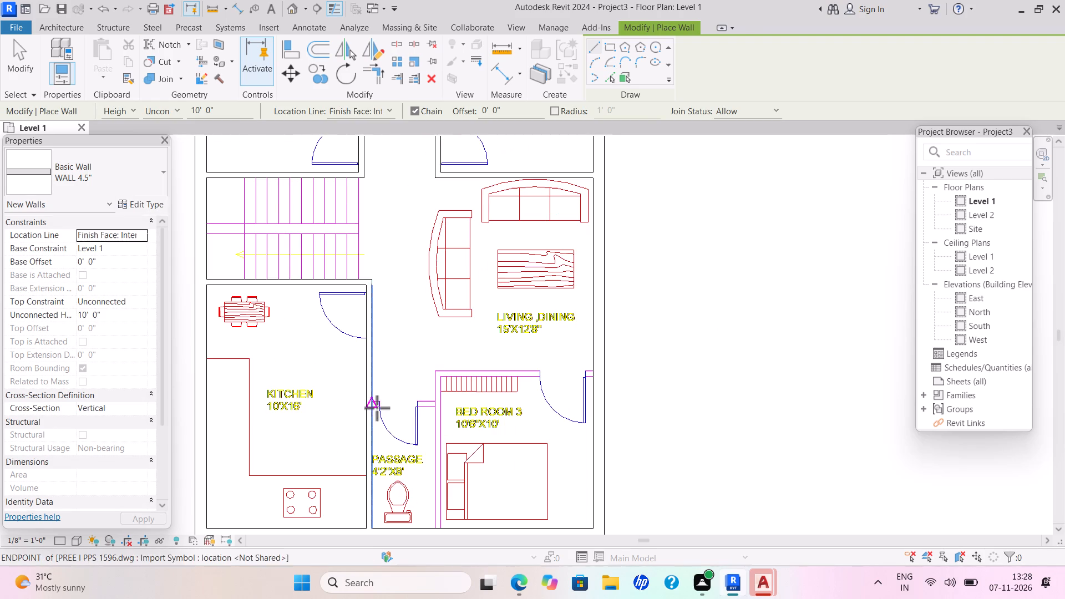
{"action": "left_click", "coordinate": [377, 412]}
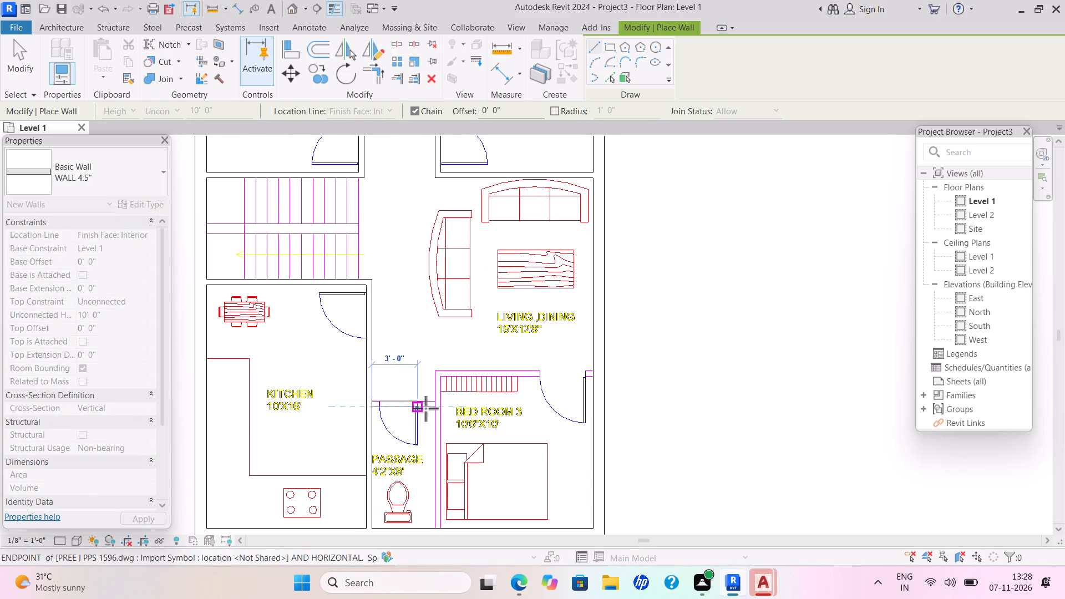
{"action": "left_click", "coordinate": [439, 405]}
{"action": "key", "text": "Escape"}
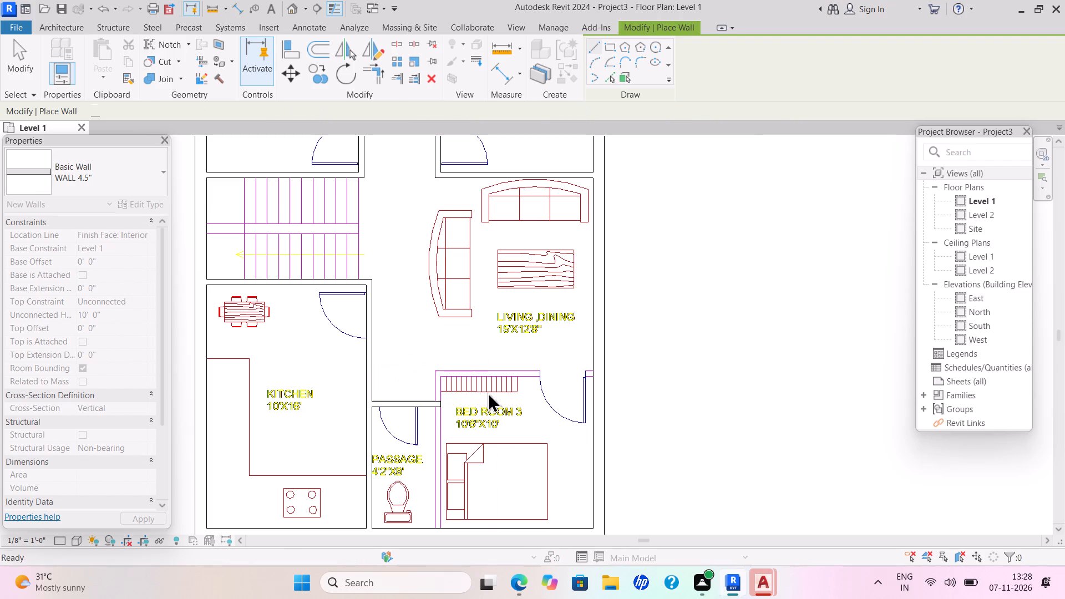
Trace Bed Room 3's 4.5" partitions: the west wall down to the south exterior wall and the north wall across to the east exterior wall.
{"action": "left_click_drag", "start_coordinate": [432, 370], "coordinate": [438, 383]}
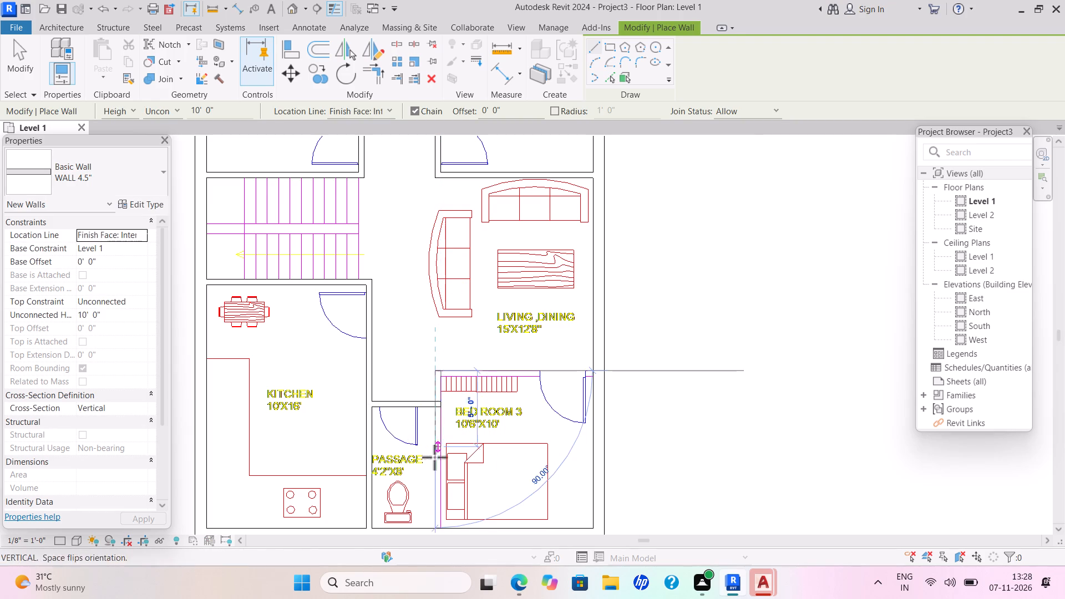
{"action": "left_click", "coordinate": [437, 524]}
{"action": "key", "text": "Escape"}
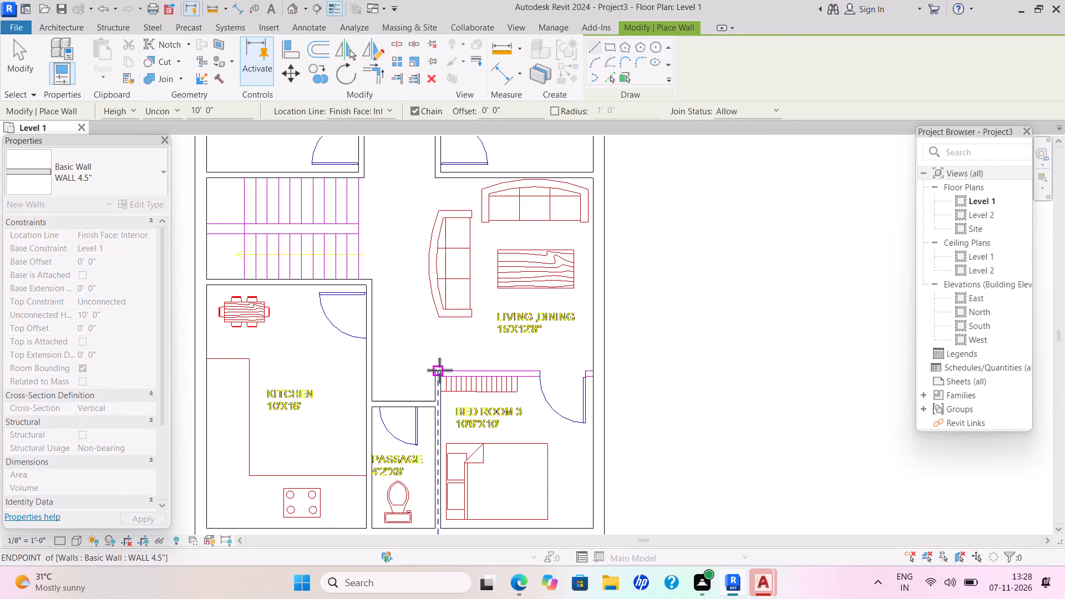
{"action": "left_click", "coordinate": [431, 372]}
{"action": "key", "text": "space"}
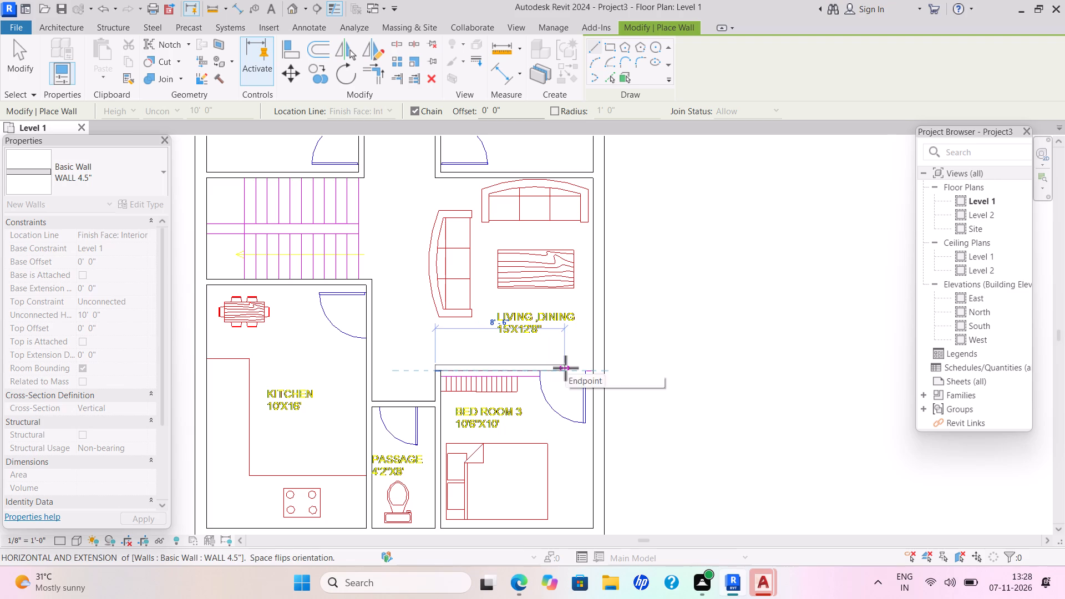
{"action": "left_click", "coordinate": [596, 374]}
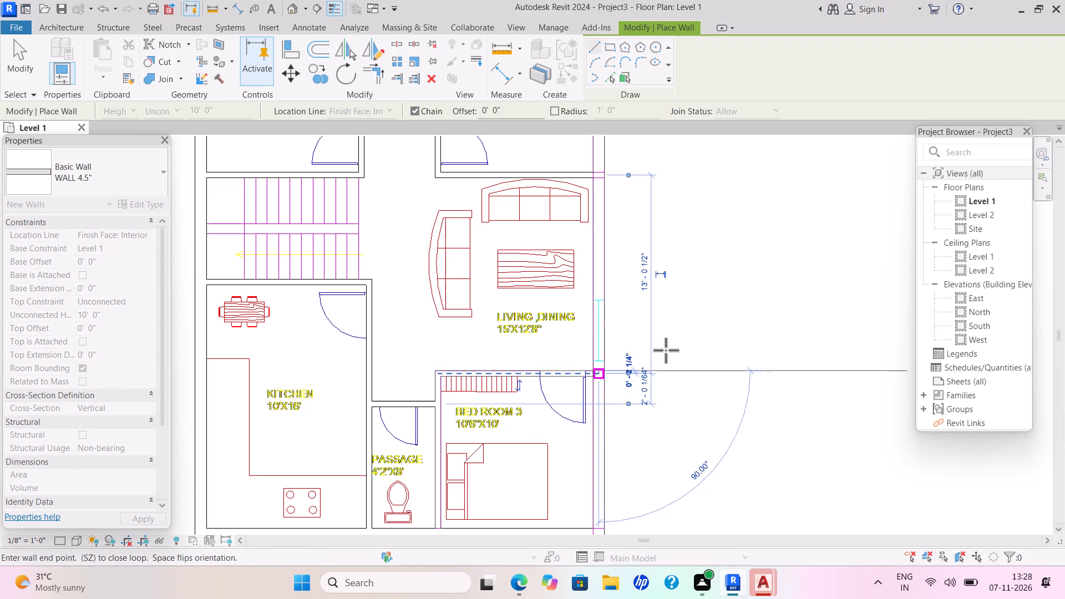
{"action": "key", "text": "Escape"}
{"action": "scroll", "coordinate": [745, 321], "scroll_direction": "down", "scroll_amount": 1}
{"action": "scroll", "coordinate": [745, 321], "scroll_direction": "up", "scroll_amount": 1}
{"action": "scroll", "coordinate": [745, 321], "scroll_direction": "down", "scroll_amount": 3}
{"action": "scroll", "coordinate": [745, 321], "scroll_direction": "up", "scroll_amount": 1}
{"action": "middle_click_drag", "start_coordinate": [745, 321], "coordinate": [705, 349]}
{"action": "scroll", "coordinate": [705, 349], "scroll_direction": "up", "scroll_amount": 1}
{"action": "scroll", "coordinate": [705, 349], "scroll_direction": "down", "scroll_amount": 1}
{"action": "scroll", "coordinate": [706, 350], "scroll_direction": "up", "scroll_amount": 1}
{"action": "scroll", "coordinate": [707, 349], "scroll_direction": "down", "scroll_amount": 1}
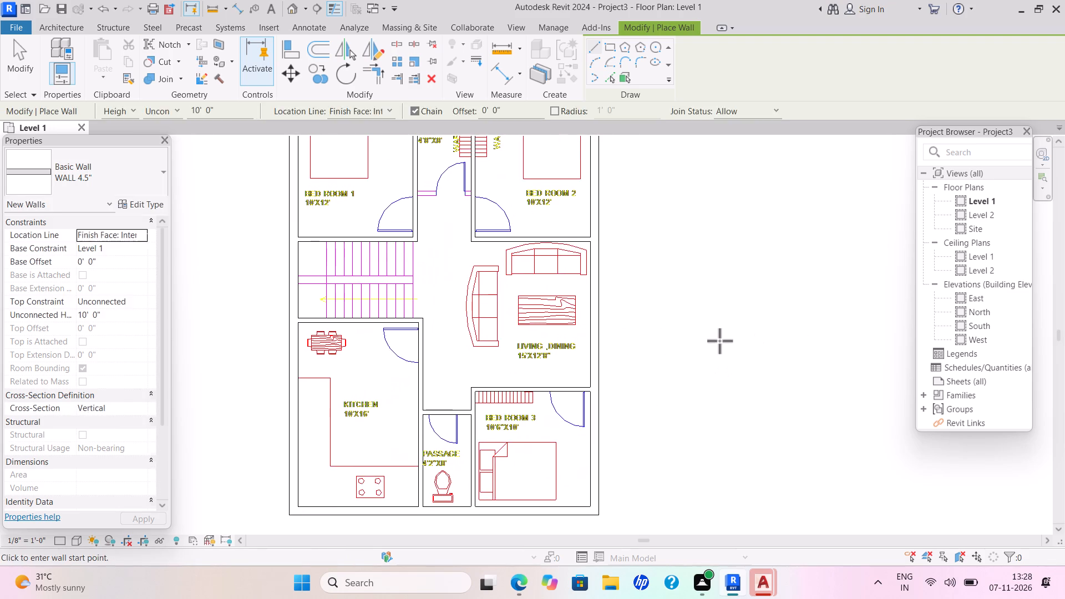
{"action": "key", "text": "Escape"}
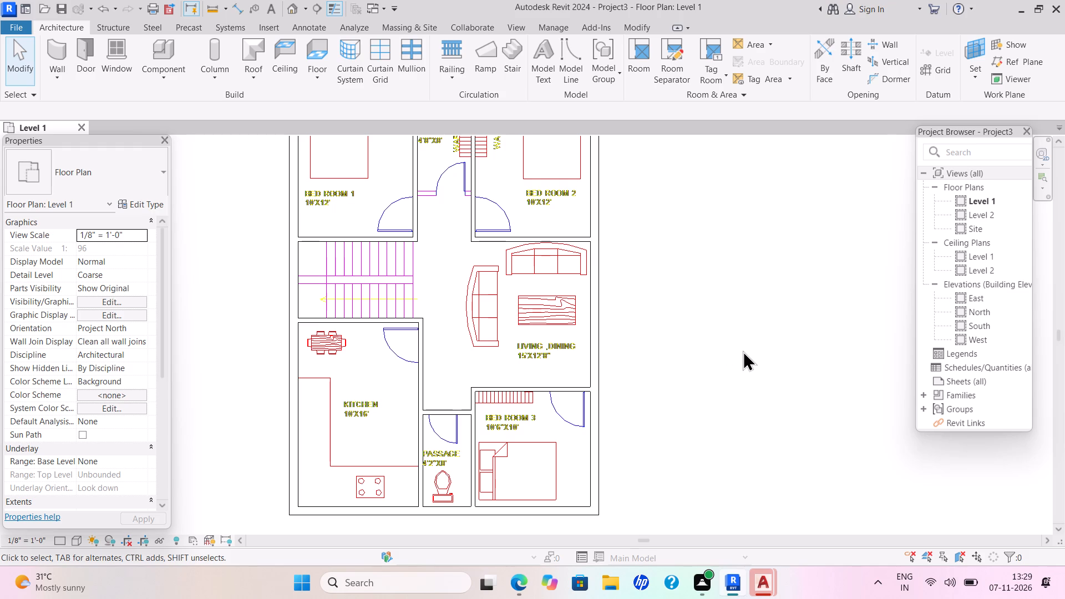
Start a sketched stair run and trace its outer boundary around the stairwell's south, west and north sides, 10'-0" long, leaving the east side open.
{"action": "left_click", "coordinate": [647, 23]}
{"action": "left_click", "coordinate": [62, 27]}
{"action": "left_click", "coordinate": [505, 67]}
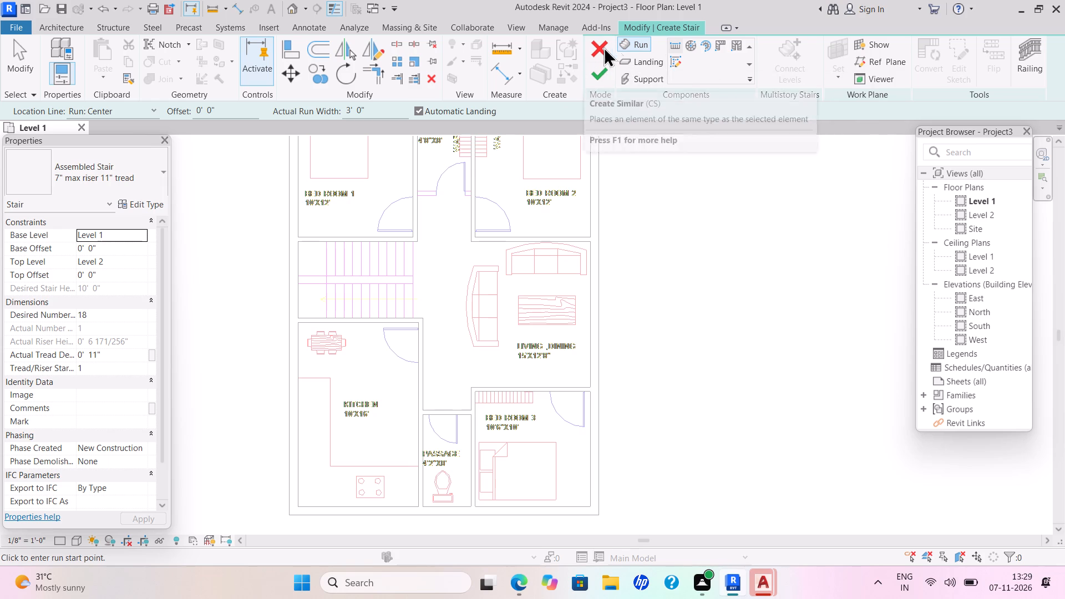
{"action": "triple_click", "coordinate": [670, 60]}
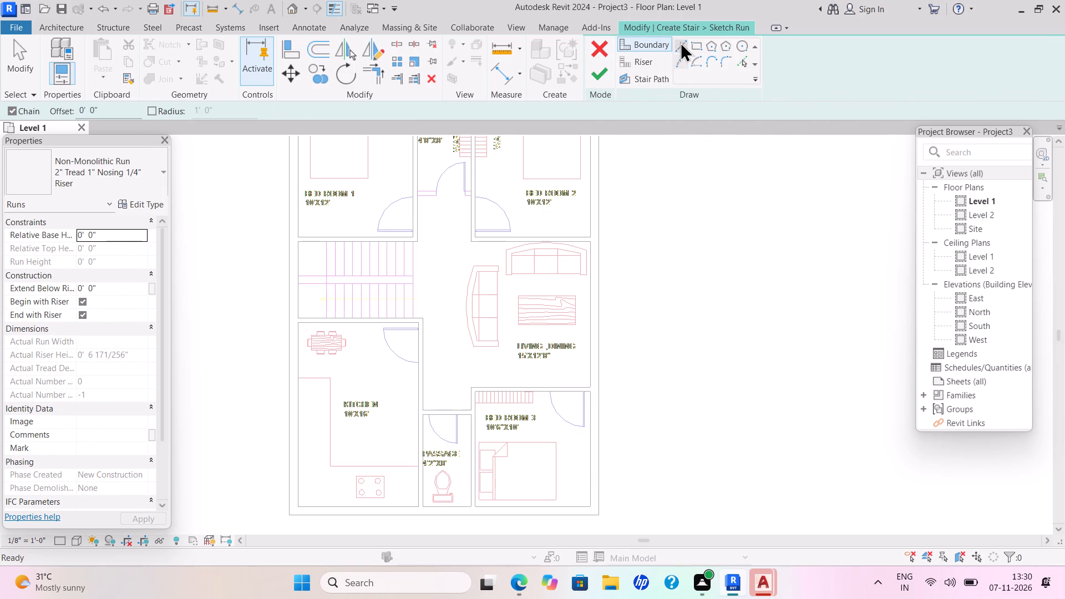
{"action": "double_click", "coordinate": [680, 42]}
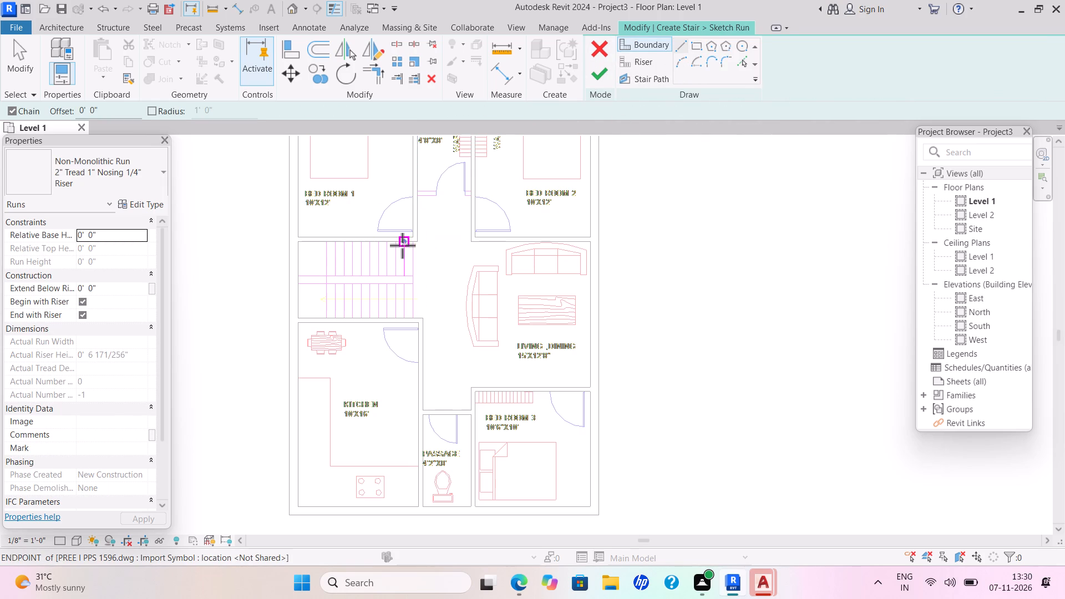
{"action": "left_click", "coordinate": [411, 317]}
{"action": "left_click", "coordinate": [297, 318]}
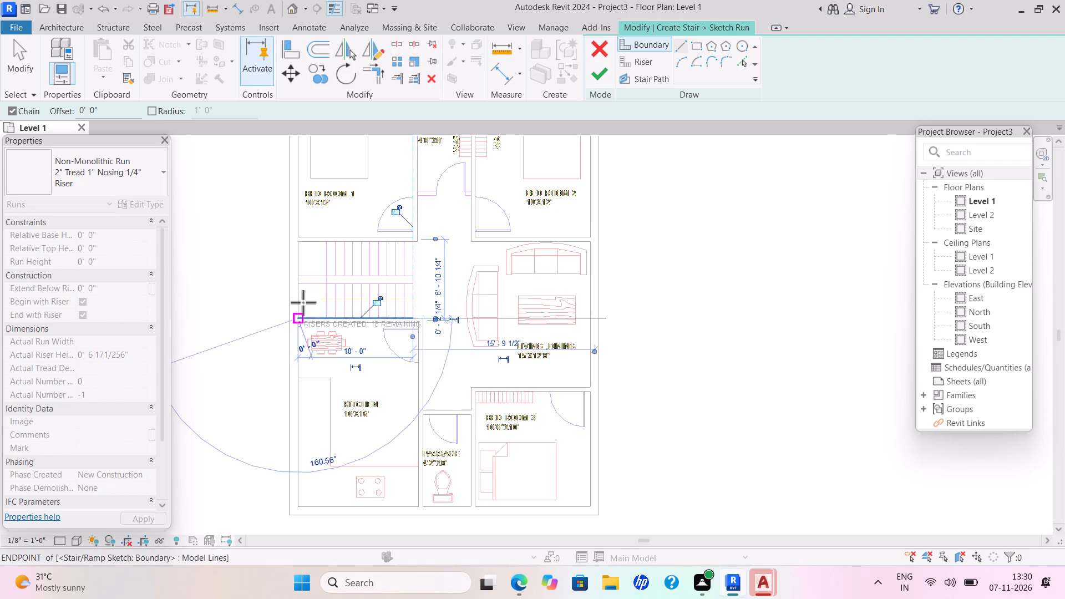
{"action": "left_click", "coordinate": [301, 241]}
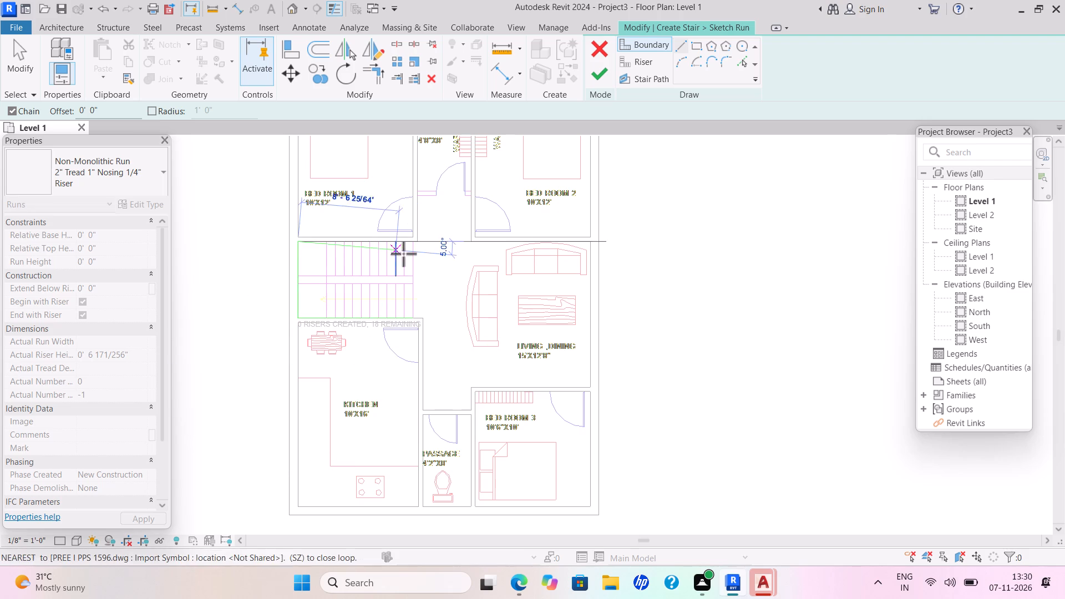
{"action": "left_click", "coordinate": [414, 240]}
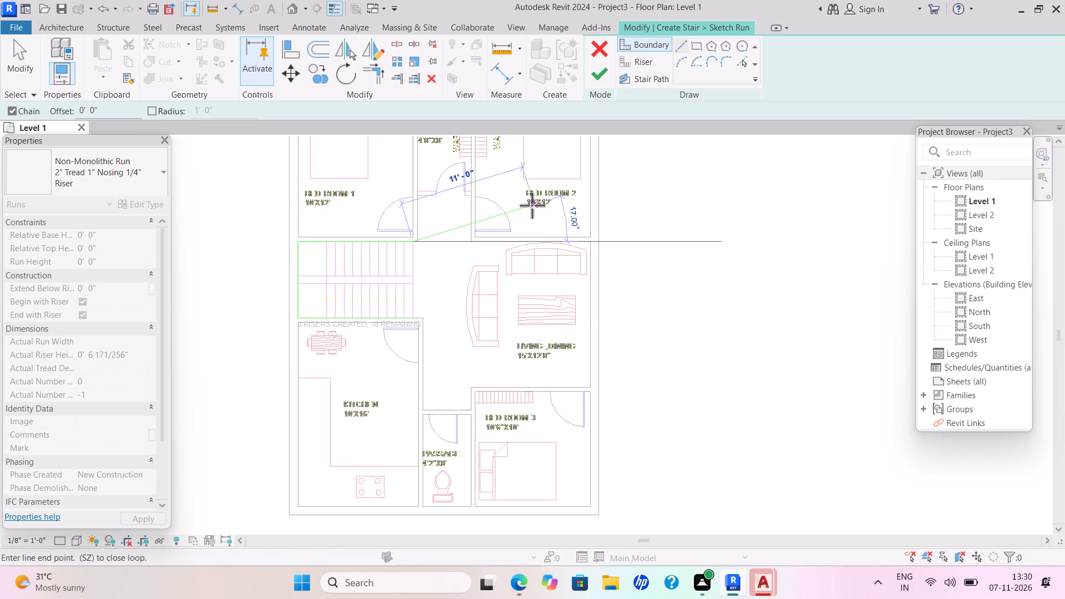
{"action": "key", "text": "Escape"}
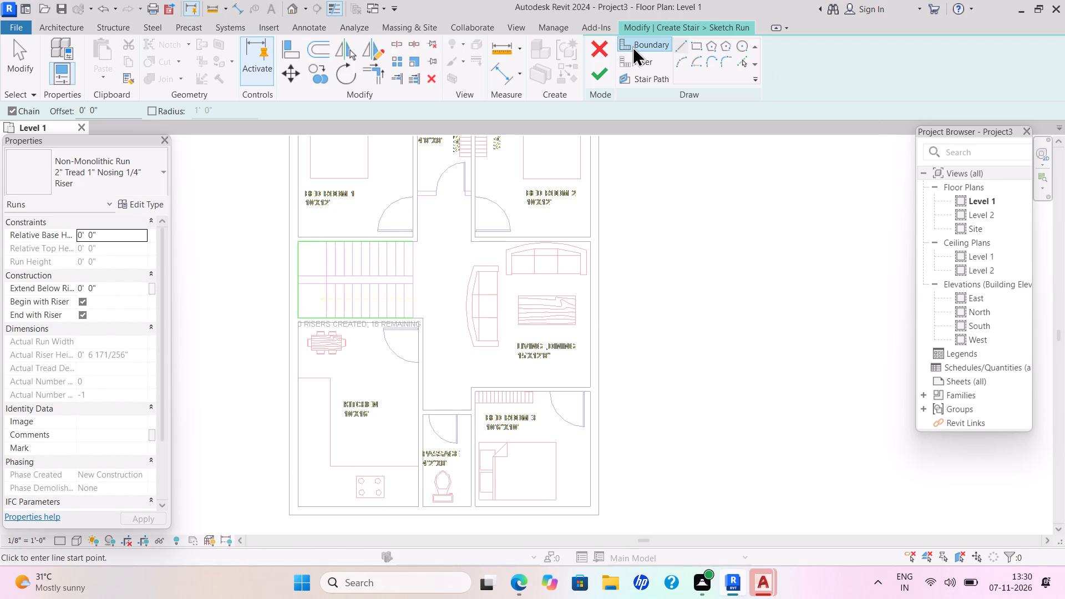
Sketch the inner boundary between the two flights as a U, with 7'-6" sides and an 8" end at the landing.
{"action": "double_click", "coordinate": [632, 46]}
{"action": "left_click", "coordinate": [677, 42]}
{"action": "left_click", "coordinate": [677, 45]}
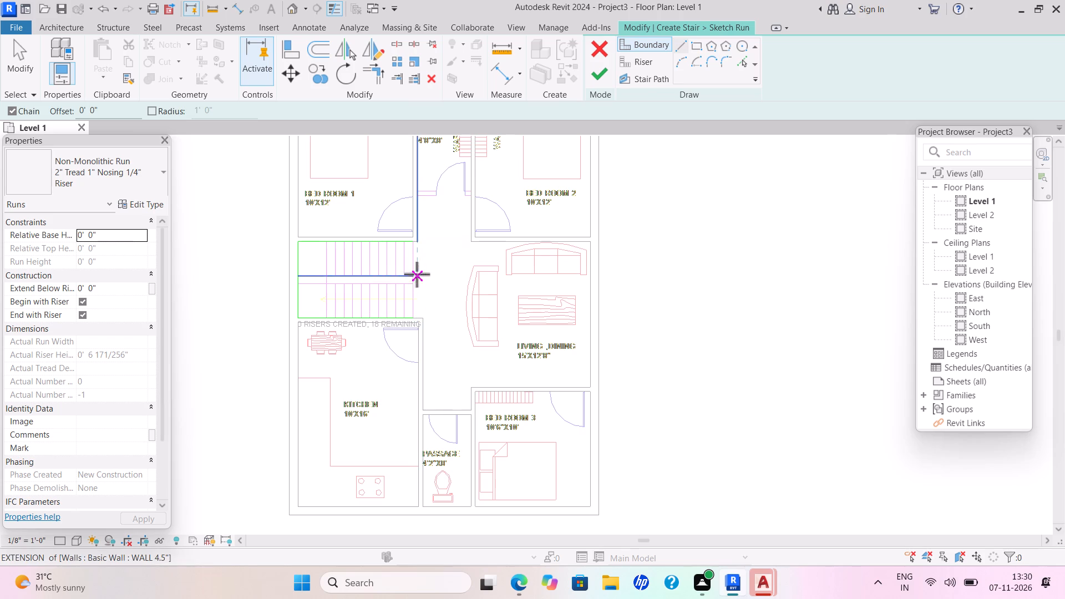
{"action": "left_click", "coordinate": [414, 277]}
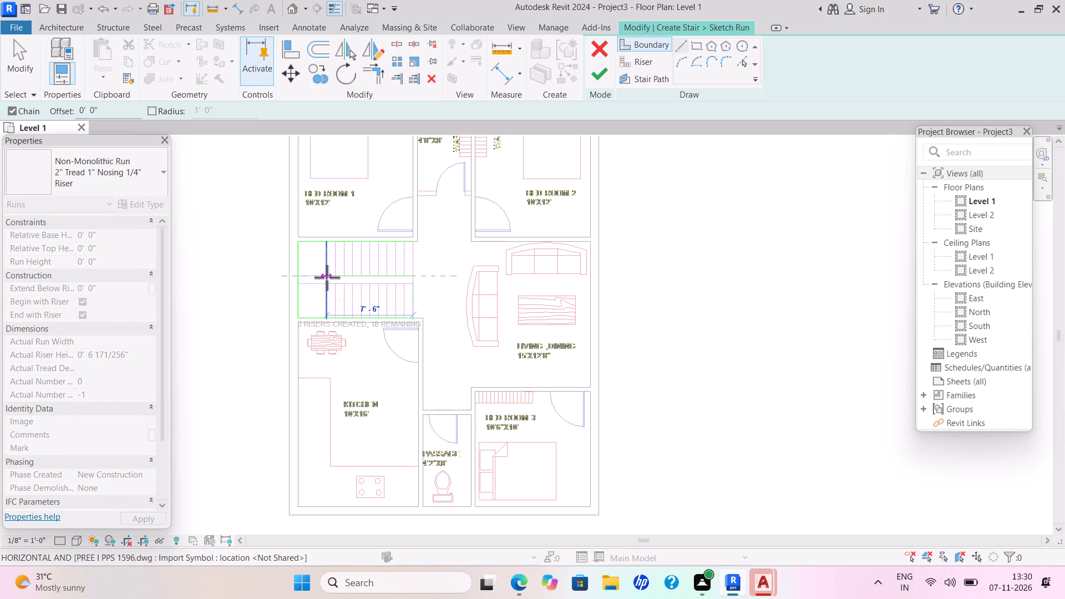
{"action": "left_click", "coordinate": [327, 277]}
{"action": "left_click", "coordinate": [327, 285]}
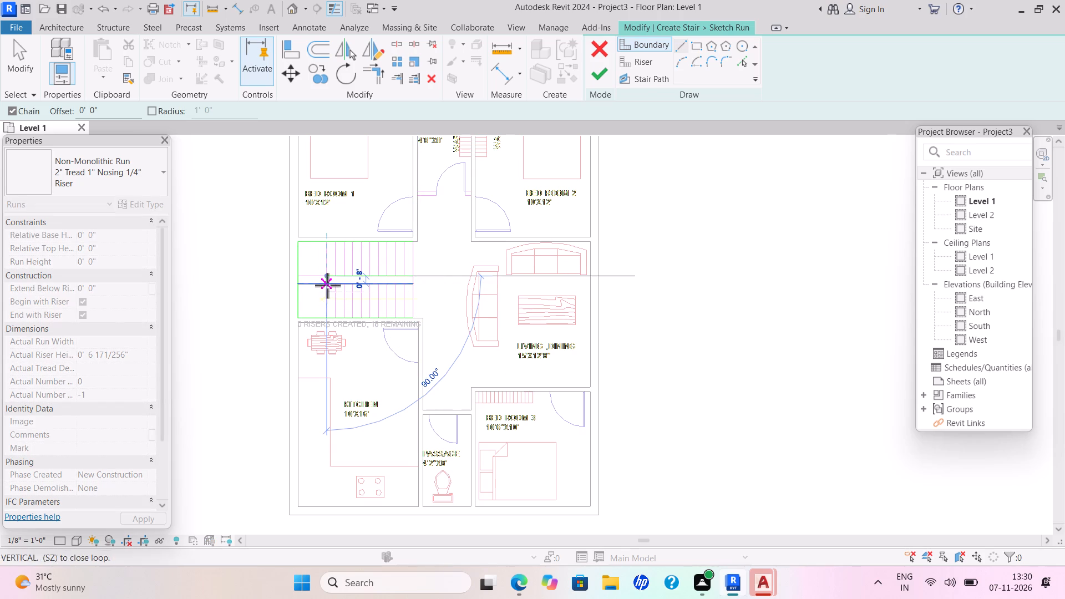
{"action": "left_click_drag", "start_coordinate": [412, 285], "coordinate": [417, 284]}
{"action": "key", "text": "Escape"}
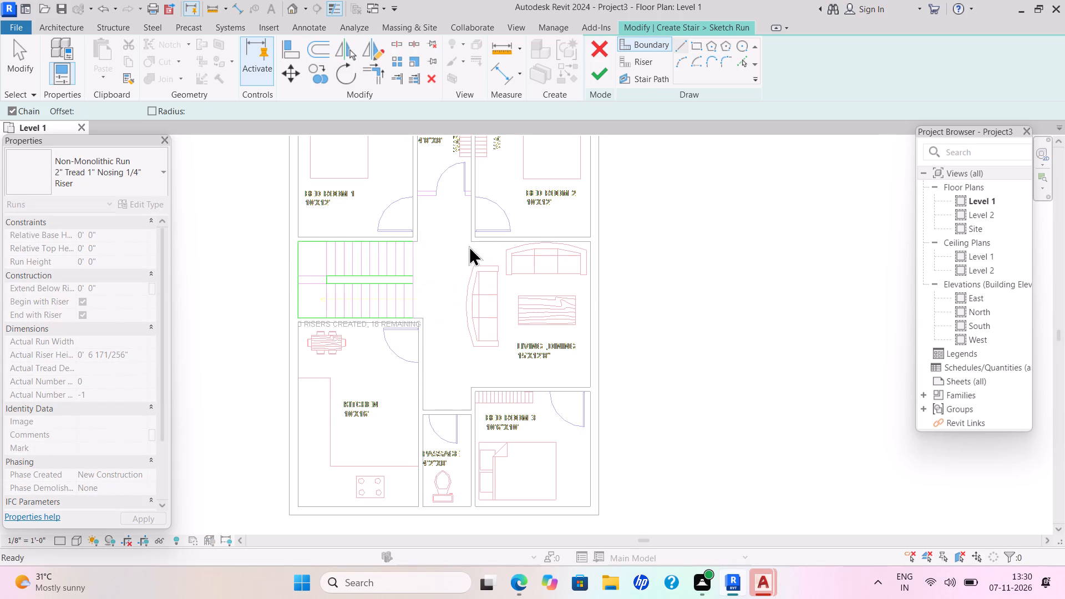
Trace the north flight's first five 3'-0" risers over the CAD lines, from the open east end westward at 9" spacing.
{"action": "triple_click", "coordinate": [632, 65]}
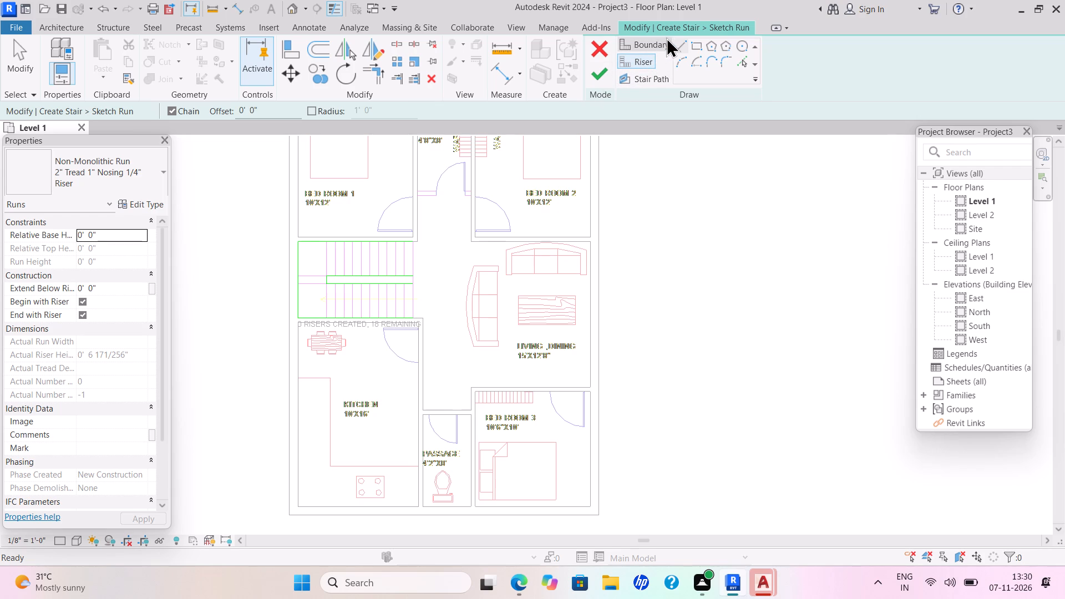
{"action": "double_click", "coordinate": [684, 44]}
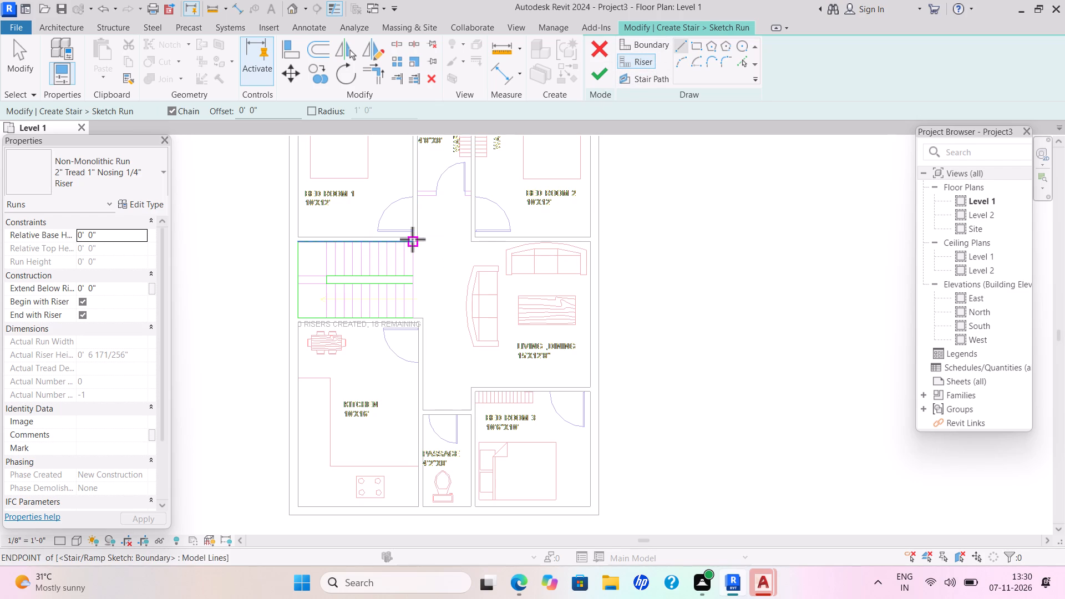
{"action": "left_click", "coordinate": [412, 239]}
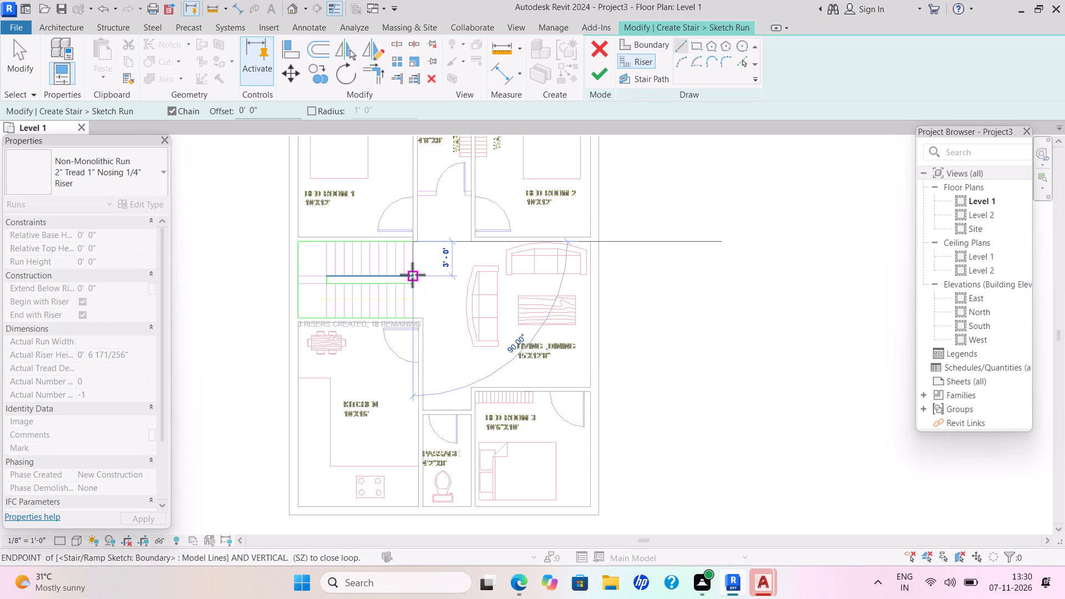
{"action": "left_click", "coordinate": [412, 275]}
{"action": "left_click", "coordinate": [403, 241]}
{"action": "left_click", "coordinate": [405, 277]}
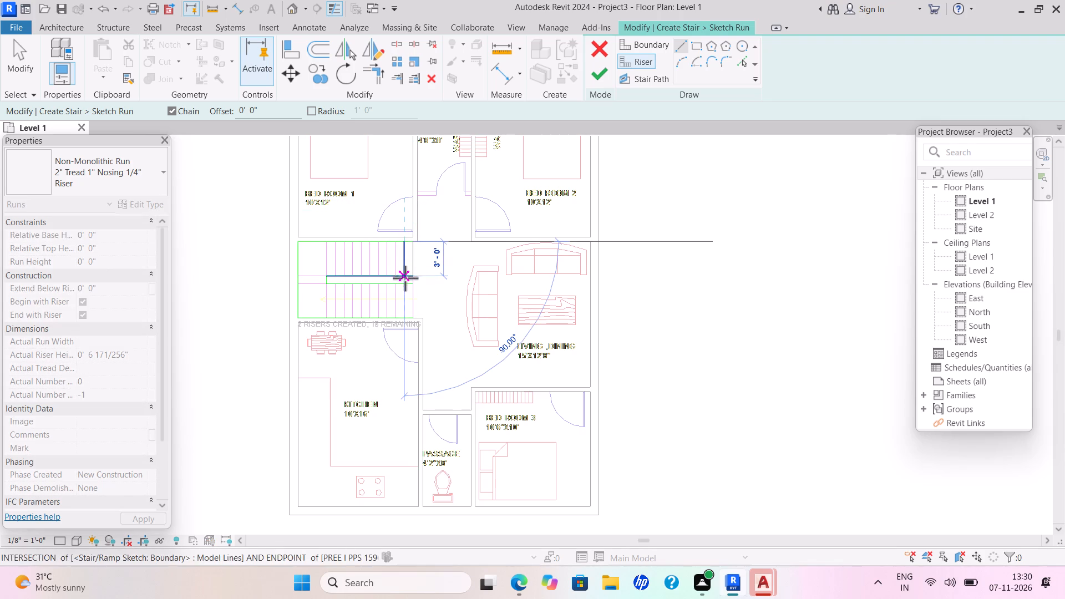
{"action": "left_click", "coordinate": [393, 275]}
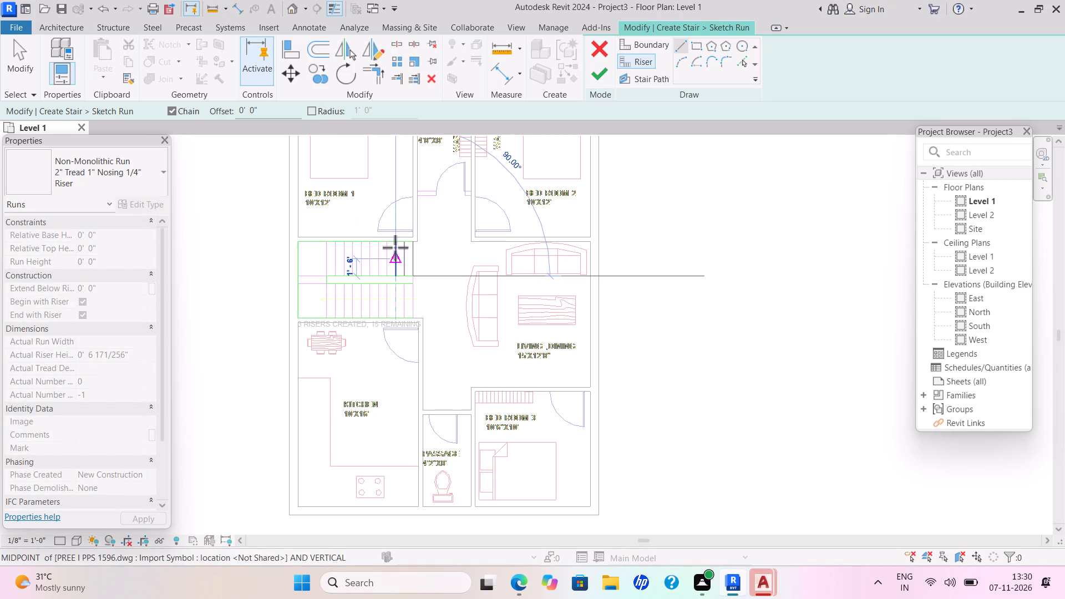
{"action": "left_click", "coordinate": [395, 241]}
{"action": "left_click", "coordinate": [389, 277]}
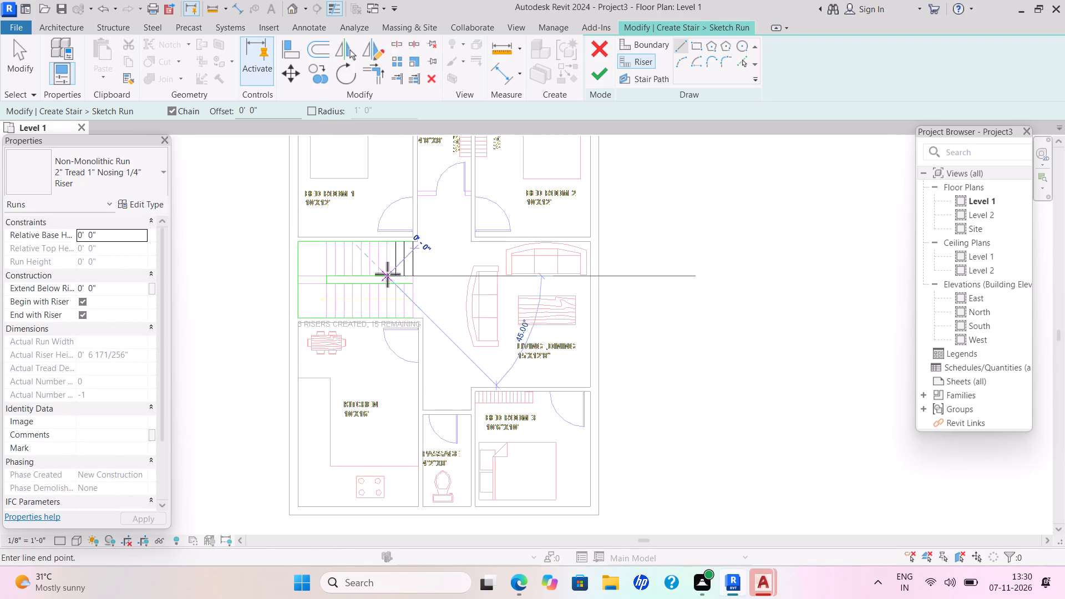
{"action": "left_click", "coordinate": [389, 244]}
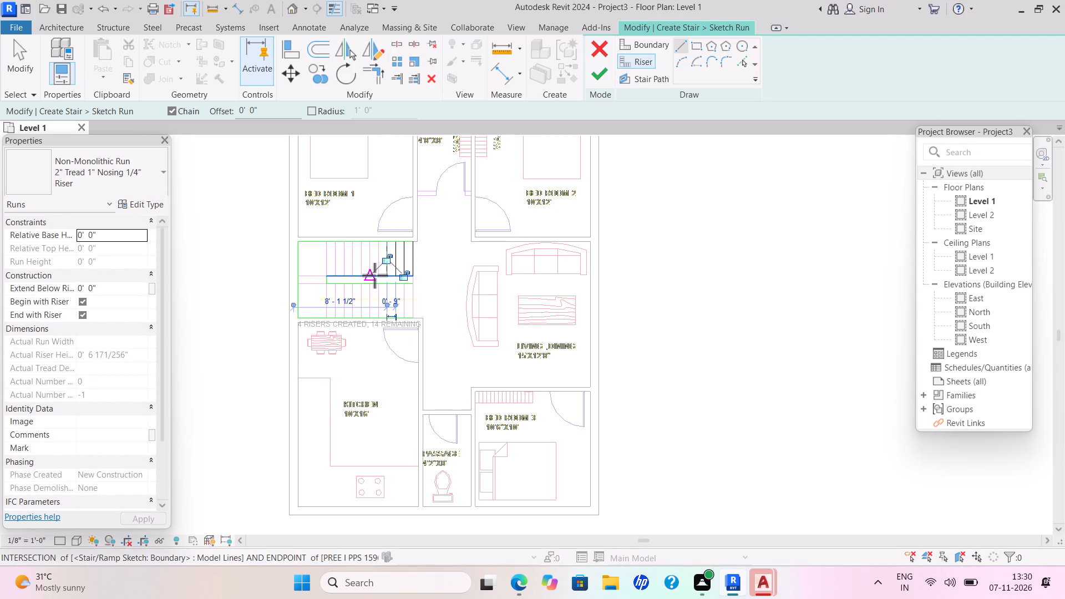
{"action": "left_click", "coordinate": [380, 275]}
{"action": "left_click", "coordinate": [381, 246]}
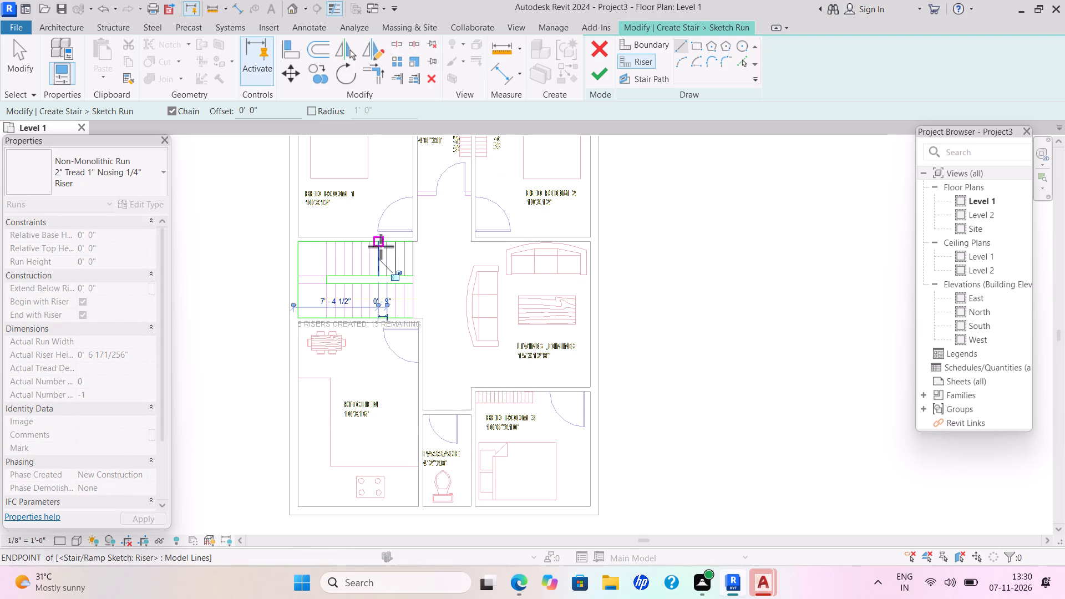
Trace the north flight's remaining six 3'-0" risers at 9" spacing, westward up to the landing edge.
{"action": "left_click", "coordinate": [369, 272]}
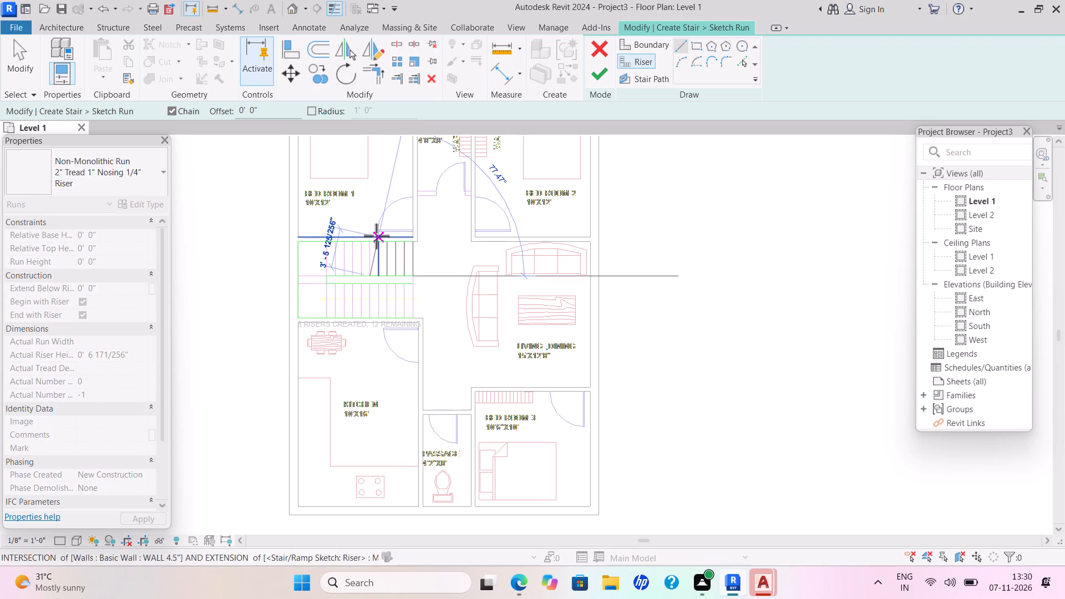
{"action": "left_click", "coordinate": [368, 241]}
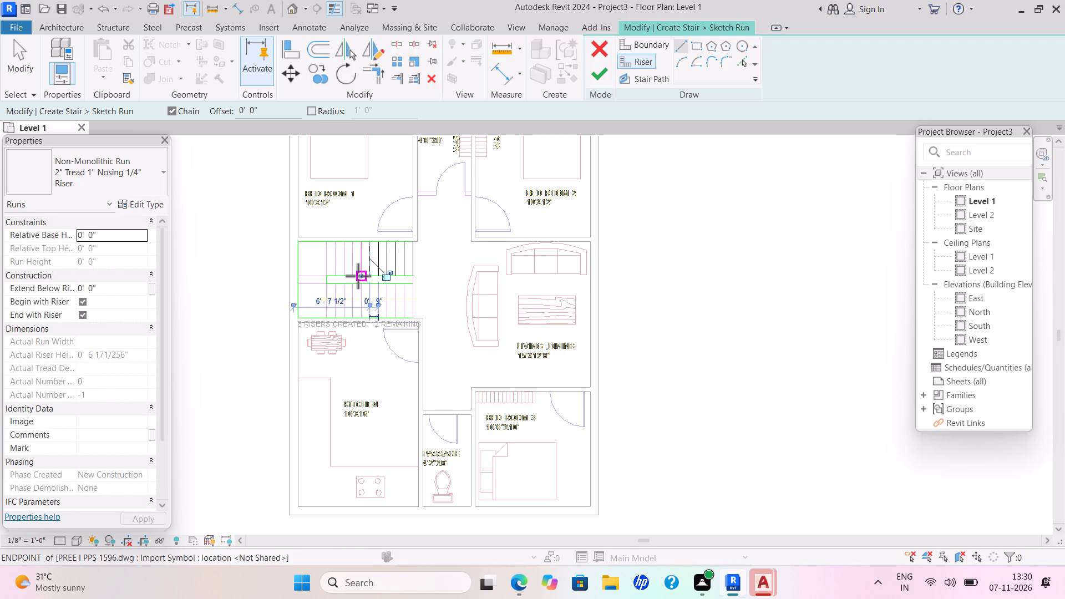
{"action": "left_click", "coordinate": [358, 276]}
{"action": "left_click", "coordinate": [362, 243]}
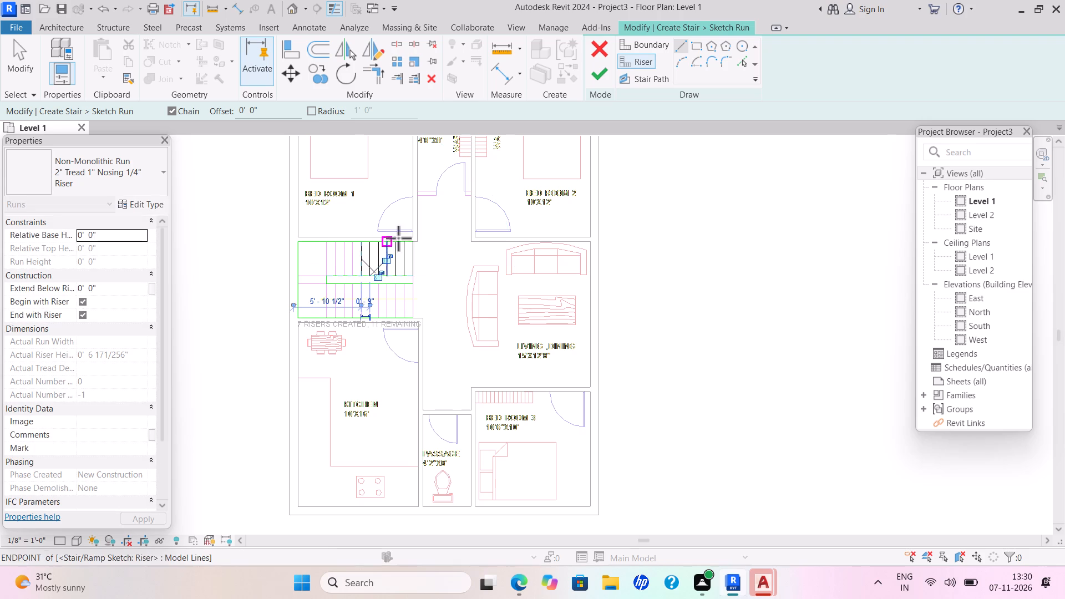
{"action": "left_click", "coordinate": [352, 275]}
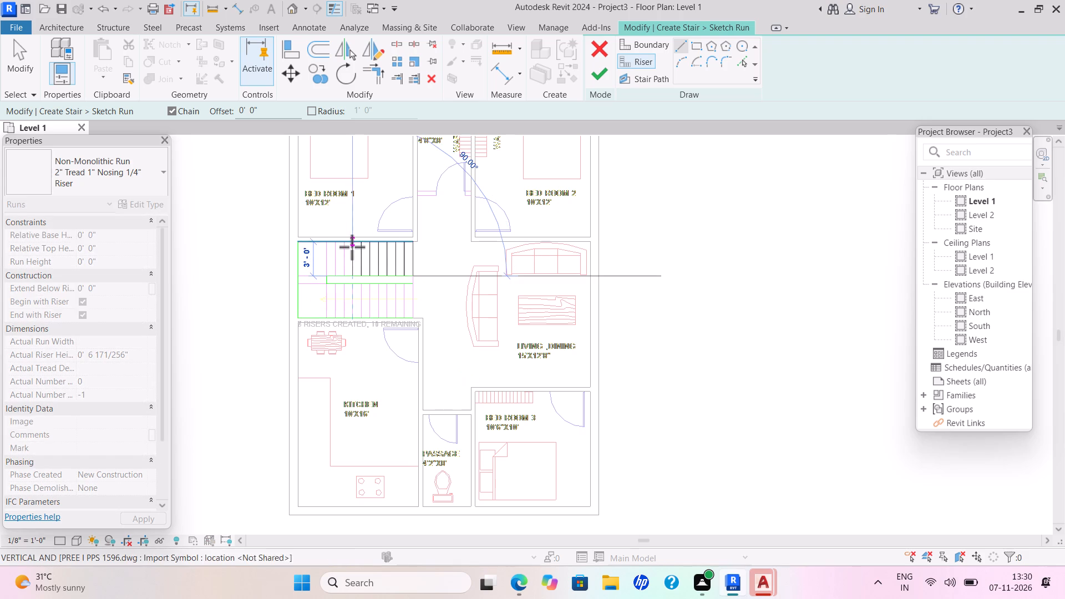
{"action": "left_click", "coordinate": [352, 245]}
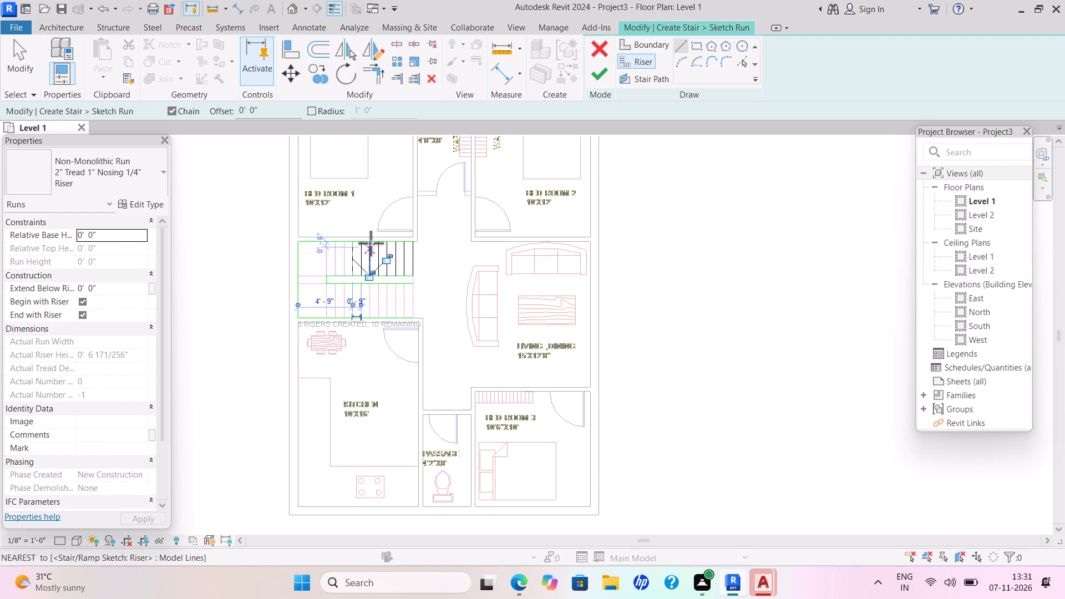
{"action": "left_click", "coordinate": [340, 240]}
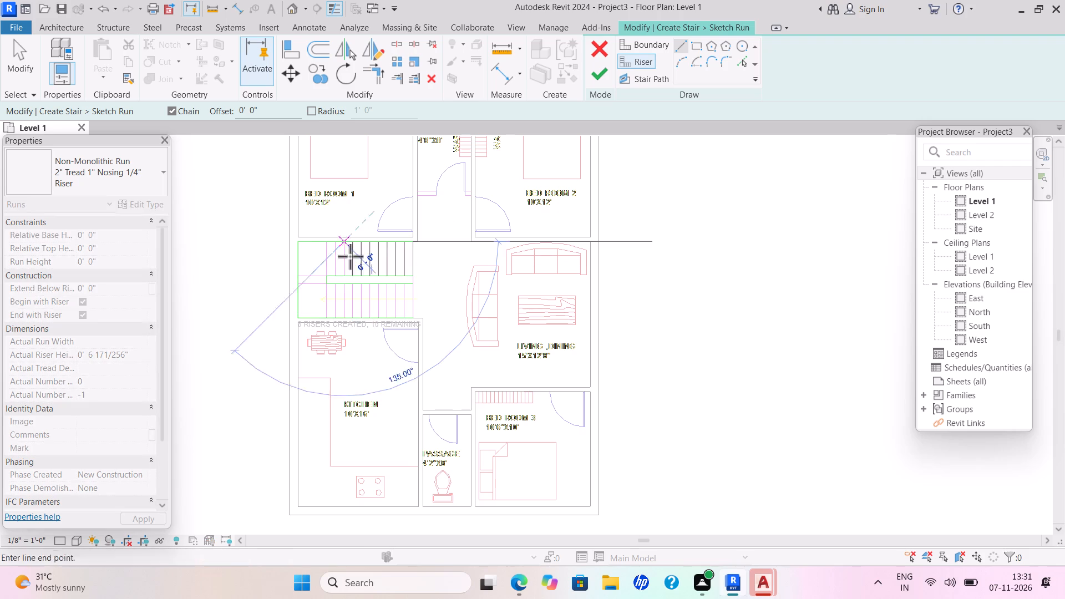
{"action": "left_click", "coordinate": [342, 273]}
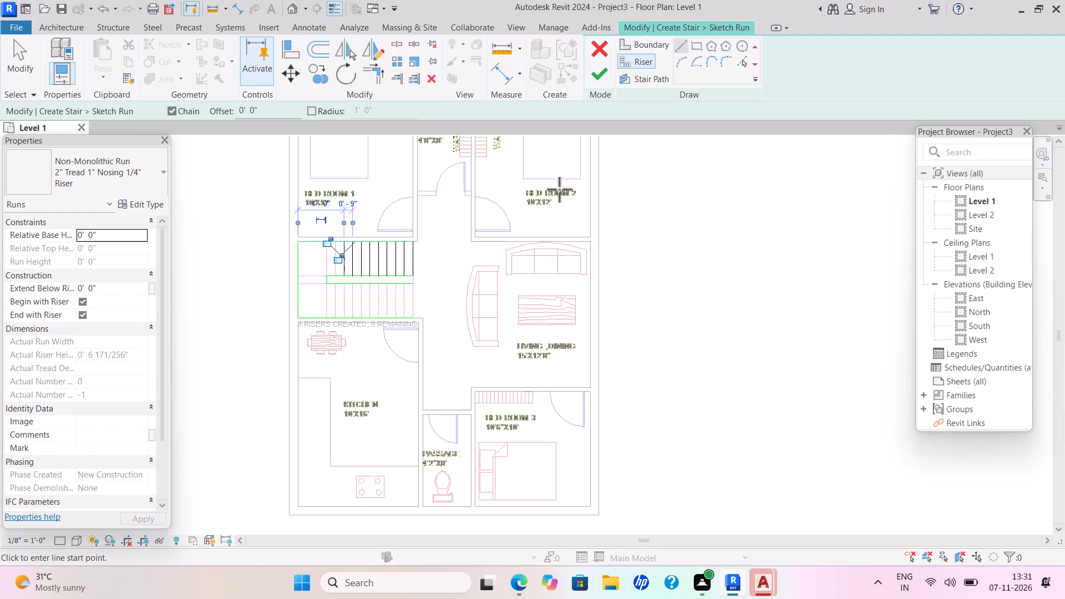
{"action": "left_click", "coordinate": [336, 273]}
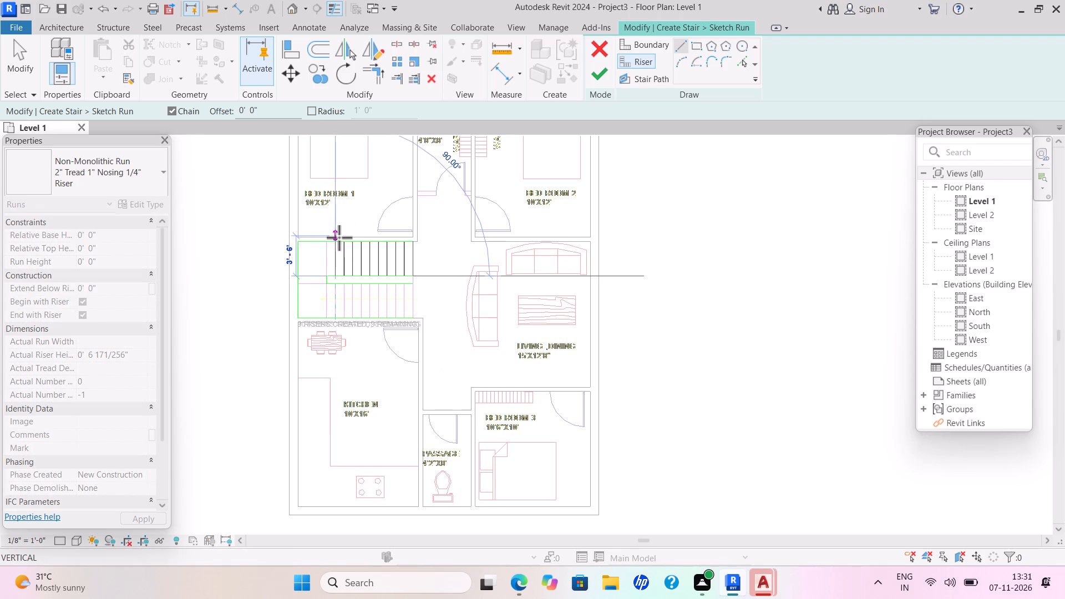
{"action": "left_click", "coordinate": [336, 242]}
{"action": "left_click", "coordinate": [327, 239]}
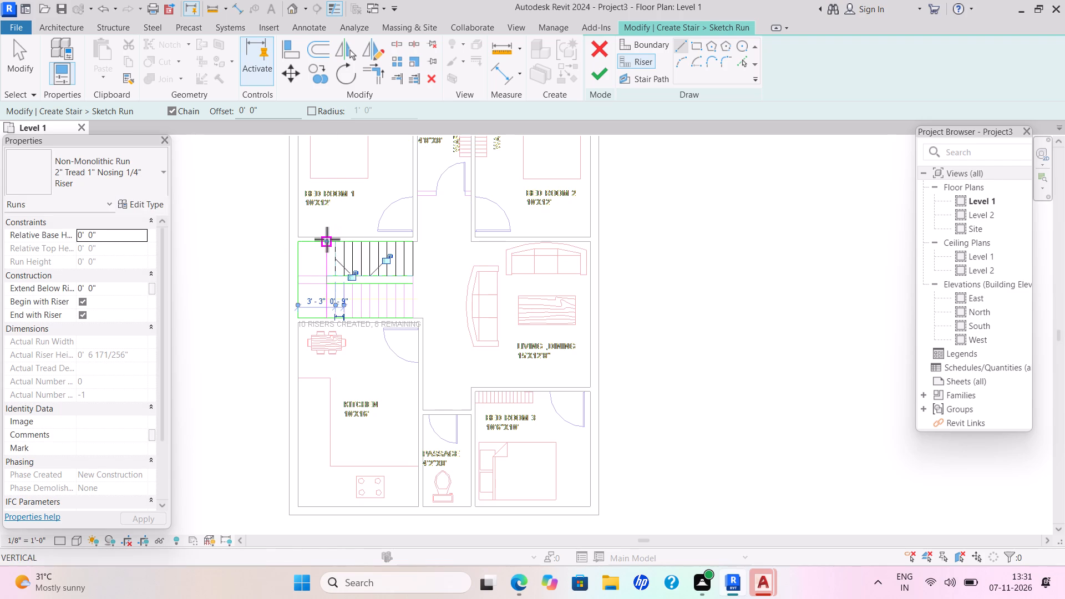
{"action": "left_click", "coordinate": [327, 272]}
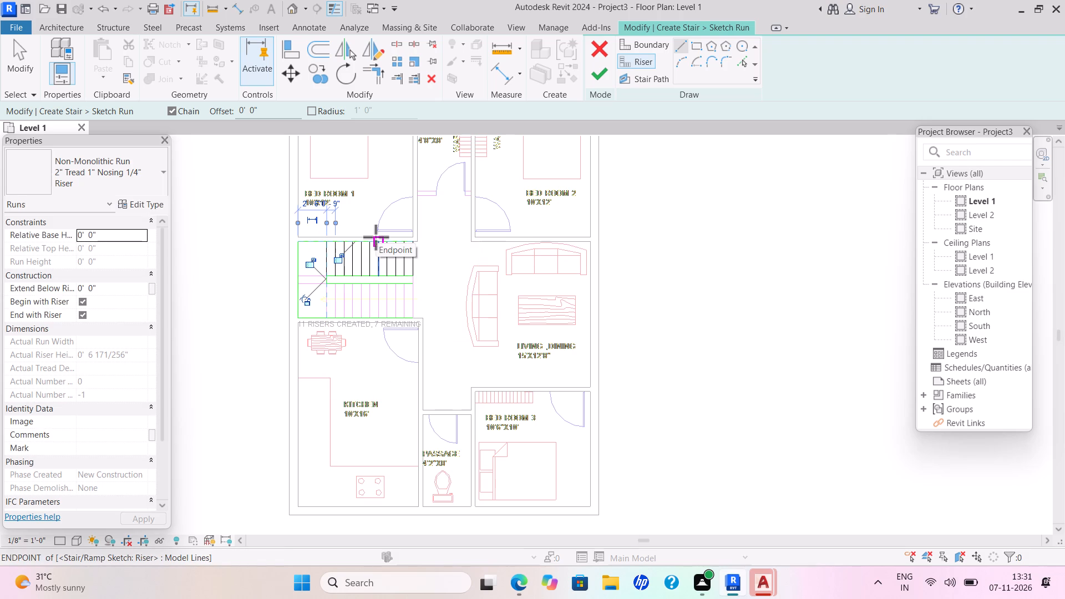
Trace the south flight's first five 3'-0" risers over the CAD lines, from the landing edge eastward at 9" spacing.
{"action": "left_click", "coordinate": [324, 285]}
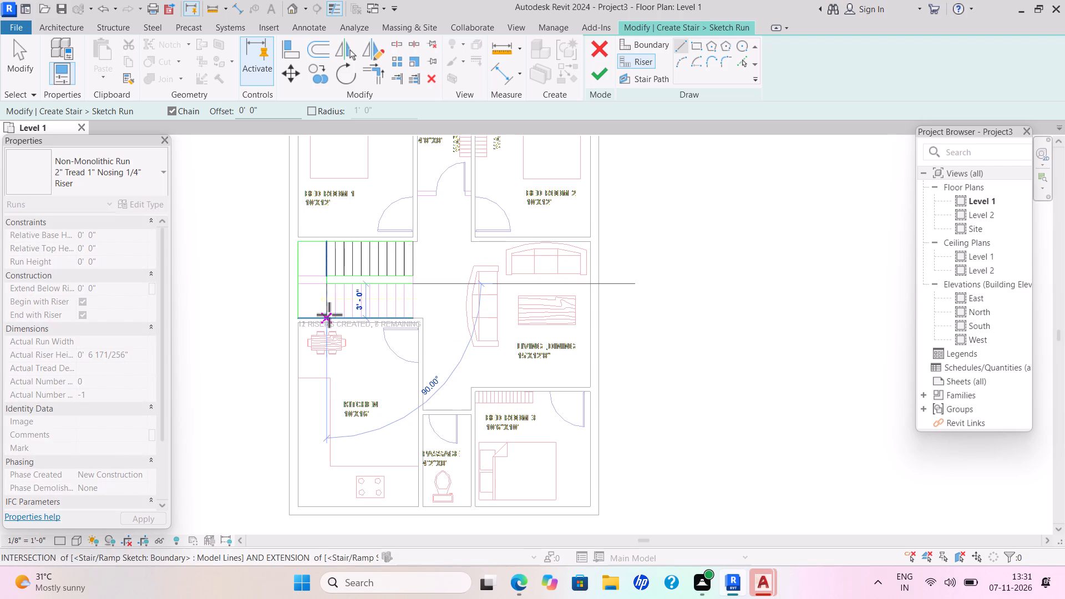
{"action": "left_click", "coordinate": [329, 314]}
{"action": "left_click_drag", "start_coordinate": [338, 285], "coordinate": [339, 292]}
{"action": "left_click", "coordinate": [339, 314]}
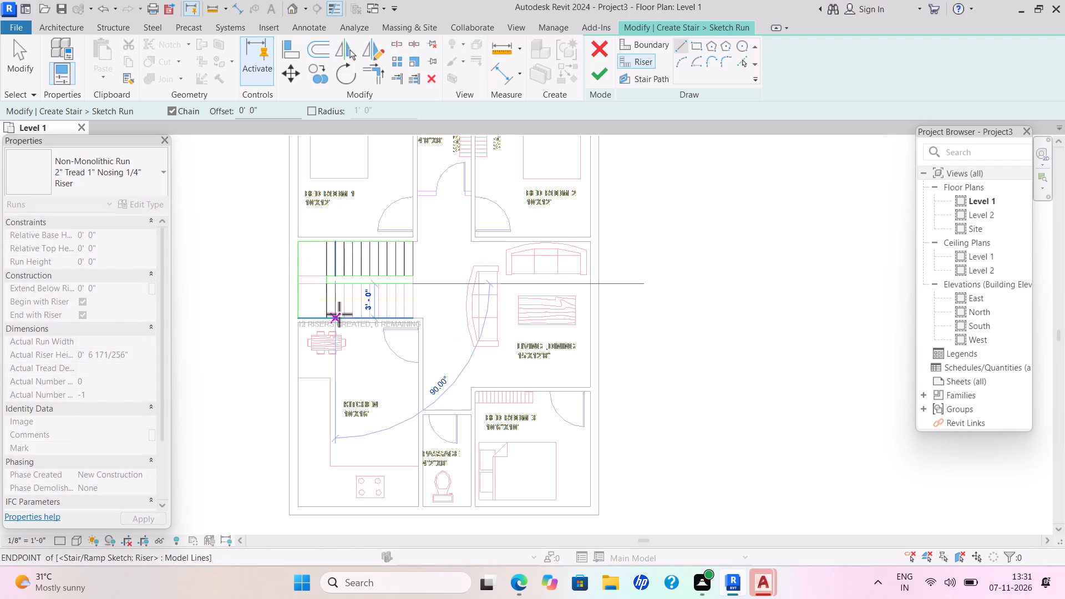
{"action": "left_click", "coordinate": [346, 284]}
{"action": "left_click", "coordinate": [343, 315]}
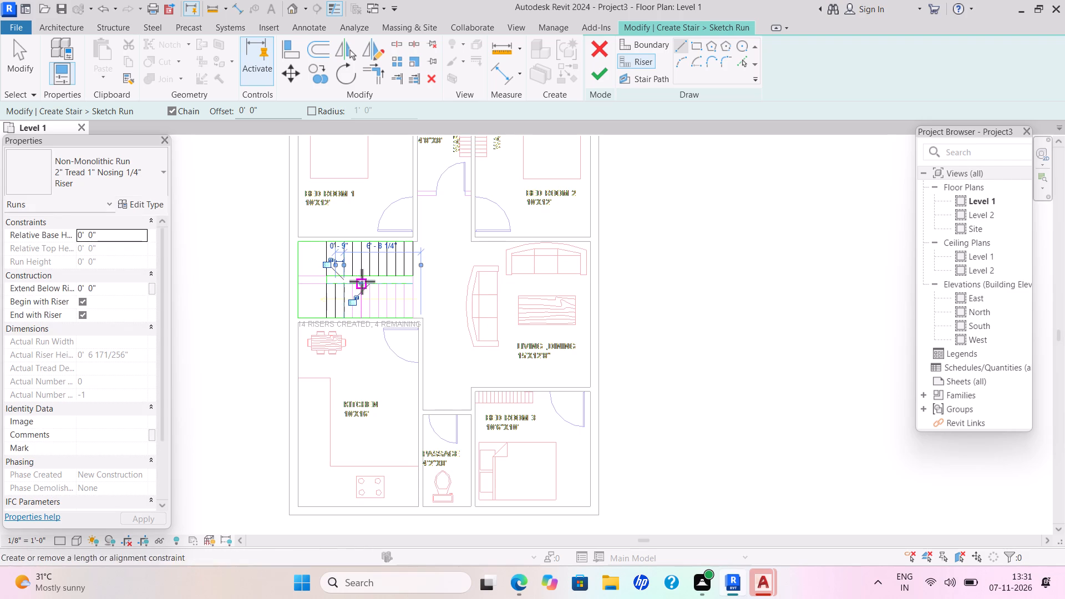
{"action": "left_click", "coordinate": [353, 285]}
{"action": "left_click", "coordinate": [353, 314]}
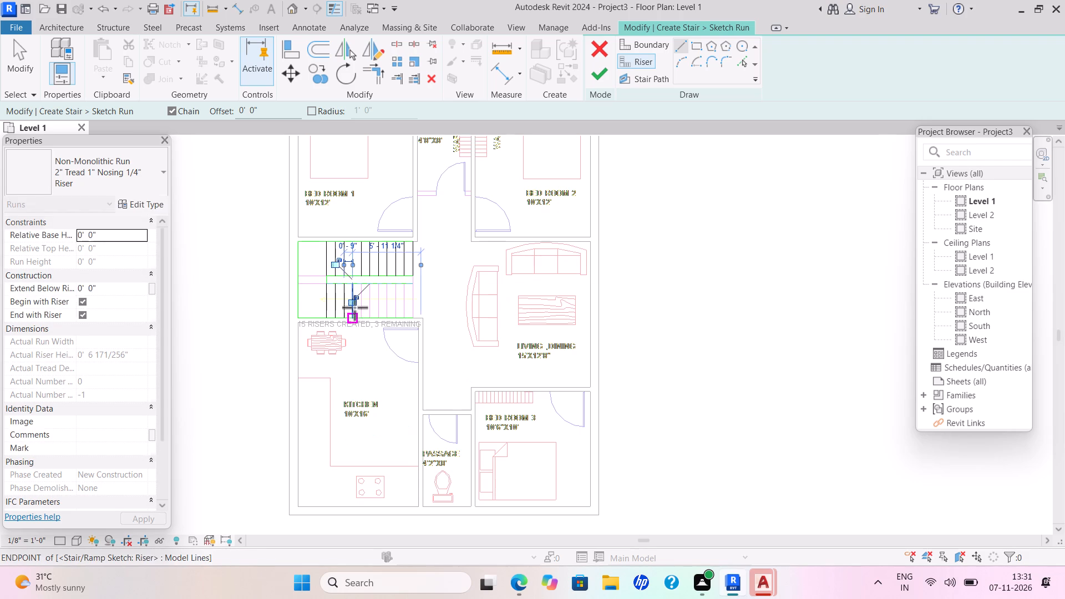
{"action": "left_click", "coordinate": [359, 286]}
{"action": "left_click", "coordinate": [362, 317]}
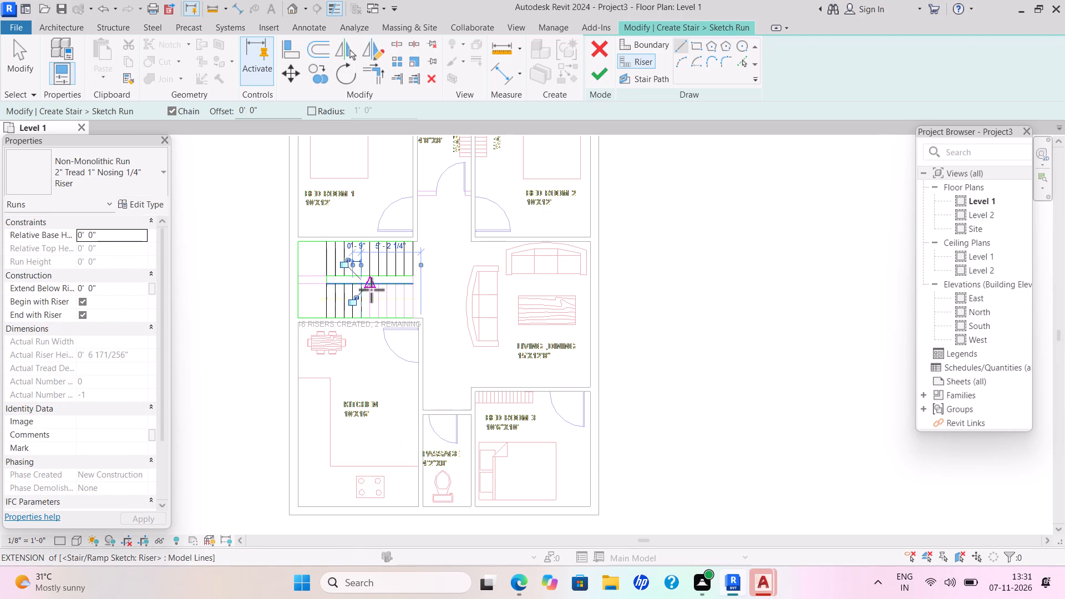
Trace the south flight's remaining six risers across its width at 9" spacing, eastward to the open end.
{"action": "left_click", "coordinate": [372, 315]}
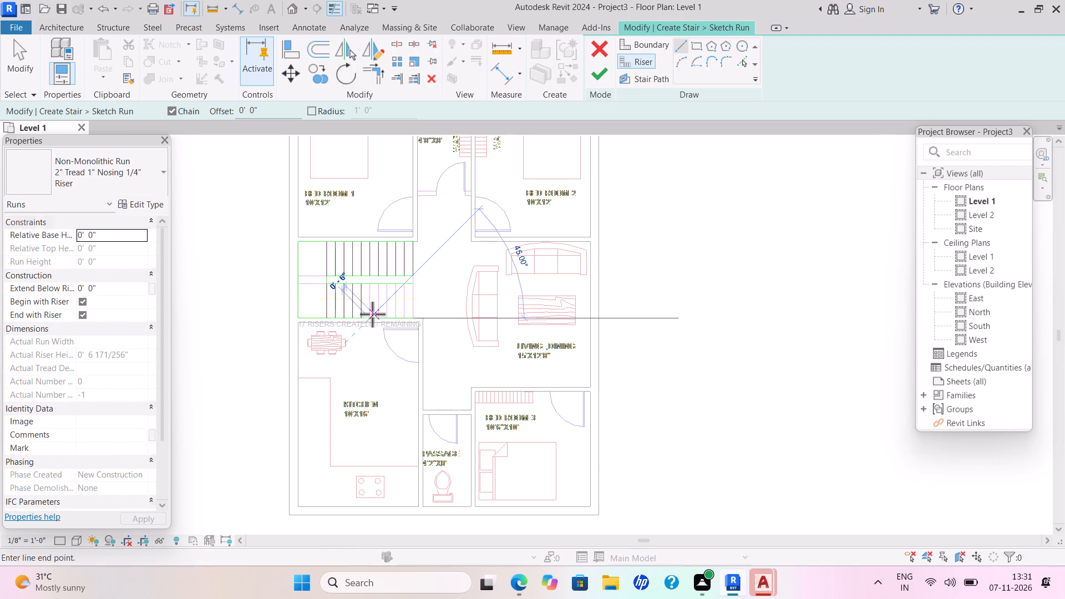
{"action": "left_click", "coordinate": [369, 289]}
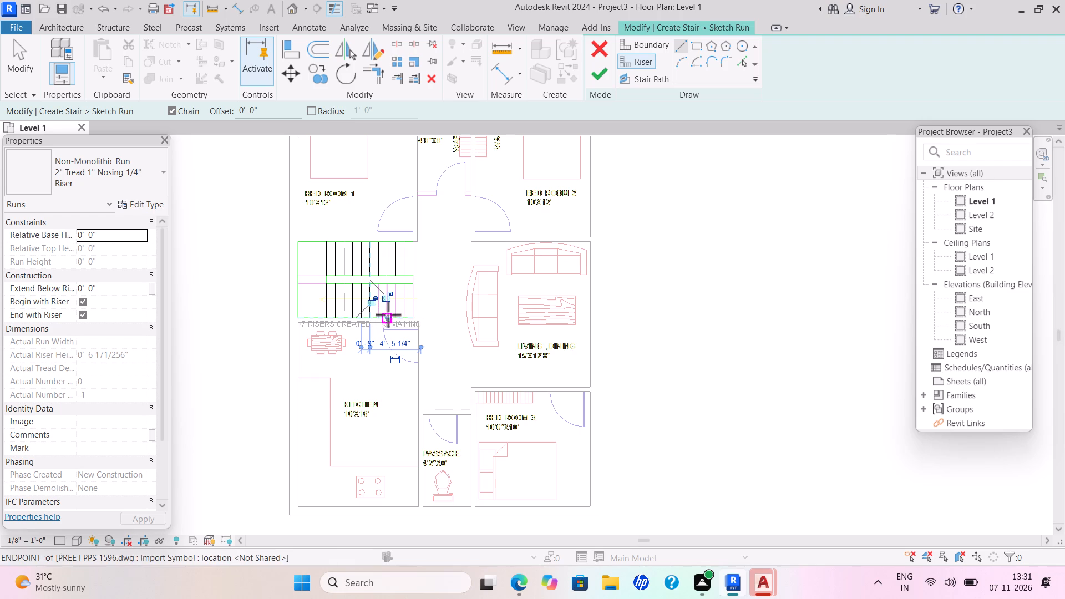
{"action": "left_click", "coordinate": [380, 318]}
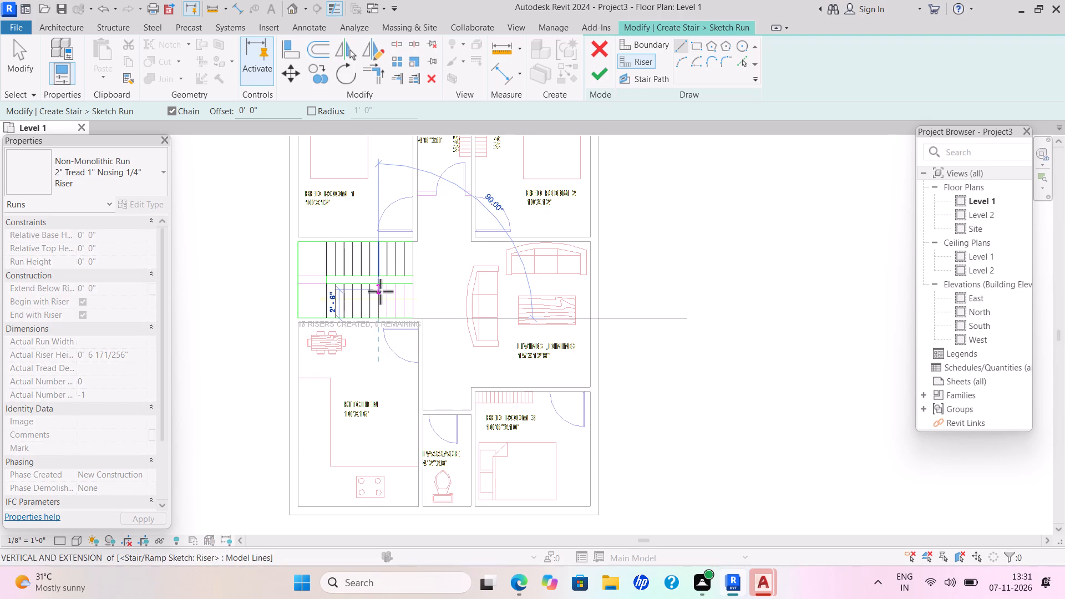
{"action": "left_click", "coordinate": [379, 288]}
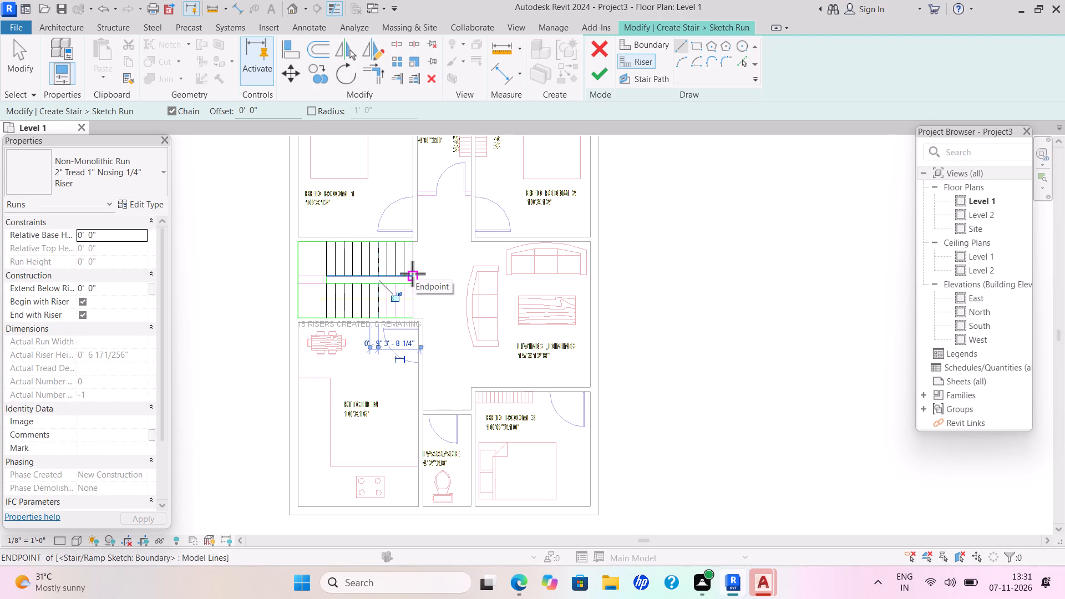
{"action": "left_click", "coordinate": [390, 314]}
{"action": "left_click", "coordinate": [387, 288]}
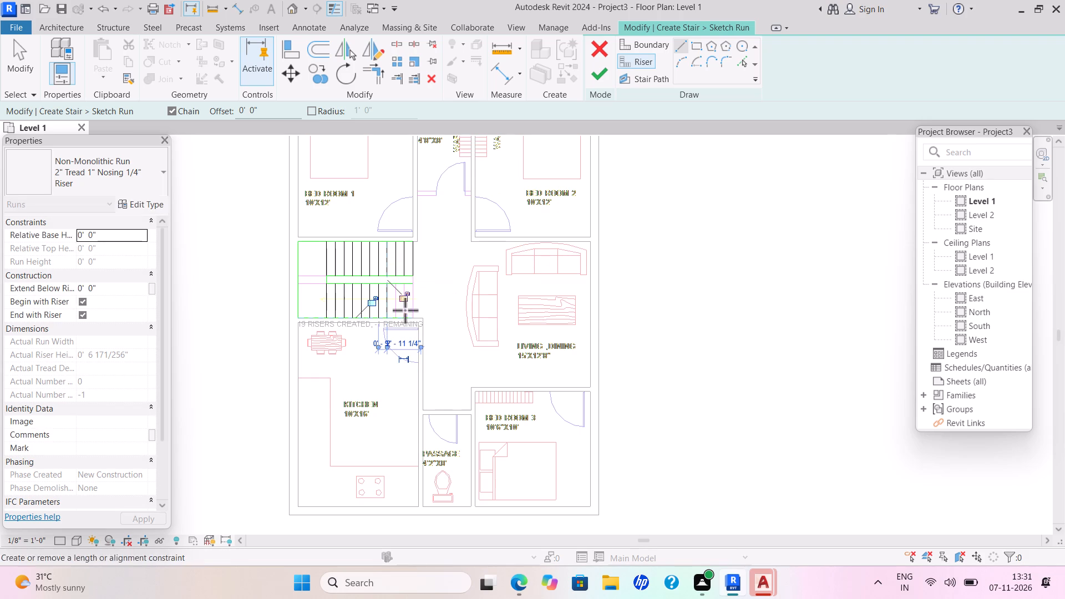
{"action": "left_click", "coordinate": [399, 313]}
{"action": "left_click", "coordinate": [398, 285]}
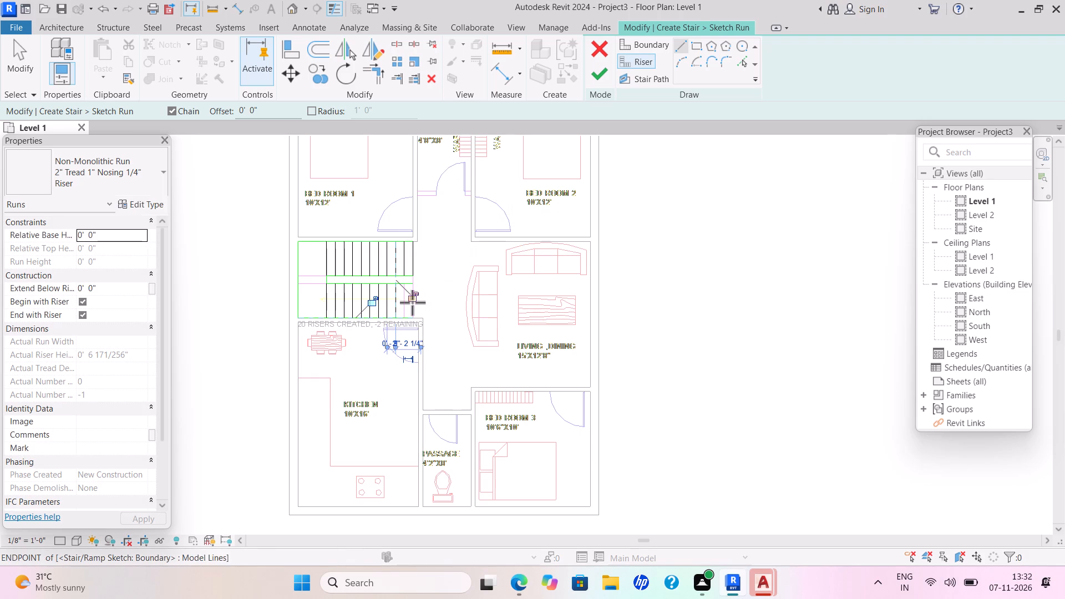
{"action": "left_click", "coordinate": [406, 315]}
{"action": "left_click", "coordinate": [405, 286]}
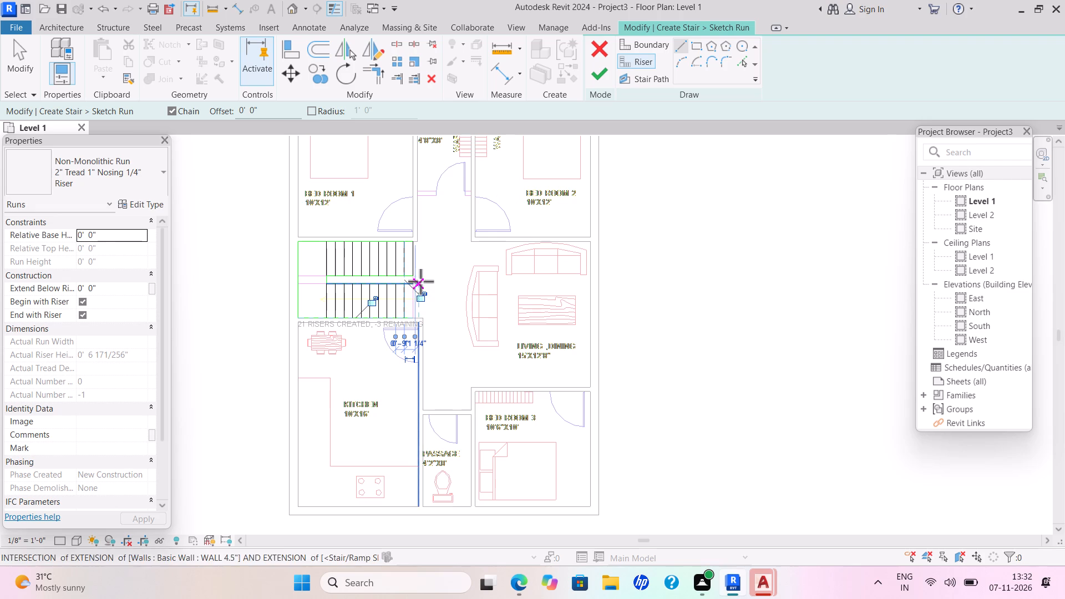
{"action": "left_click", "coordinate": [415, 283]}
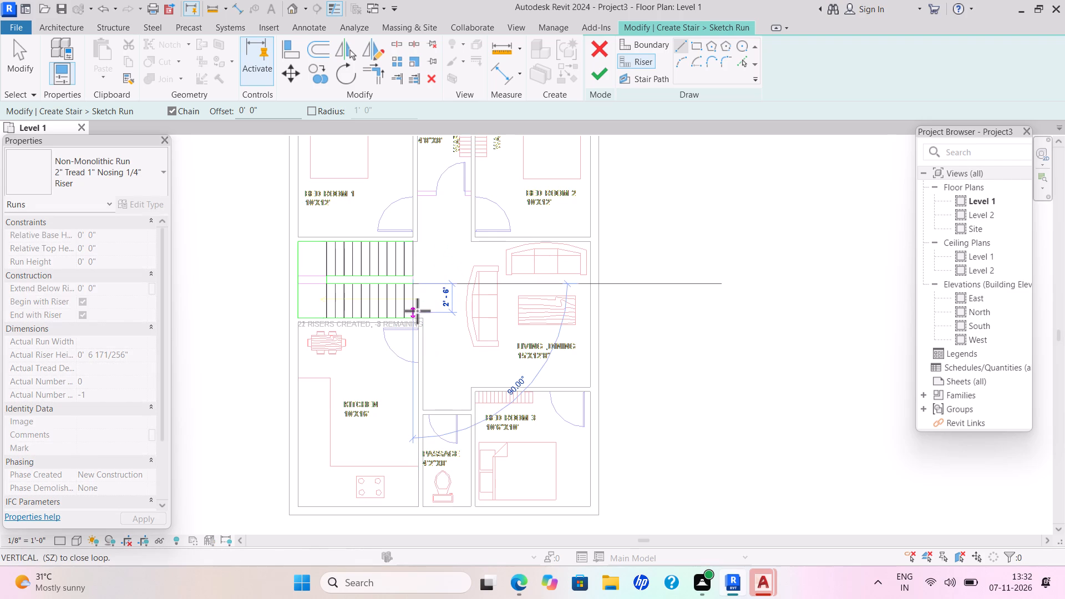
{"action": "left_click", "coordinate": [413, 317]}
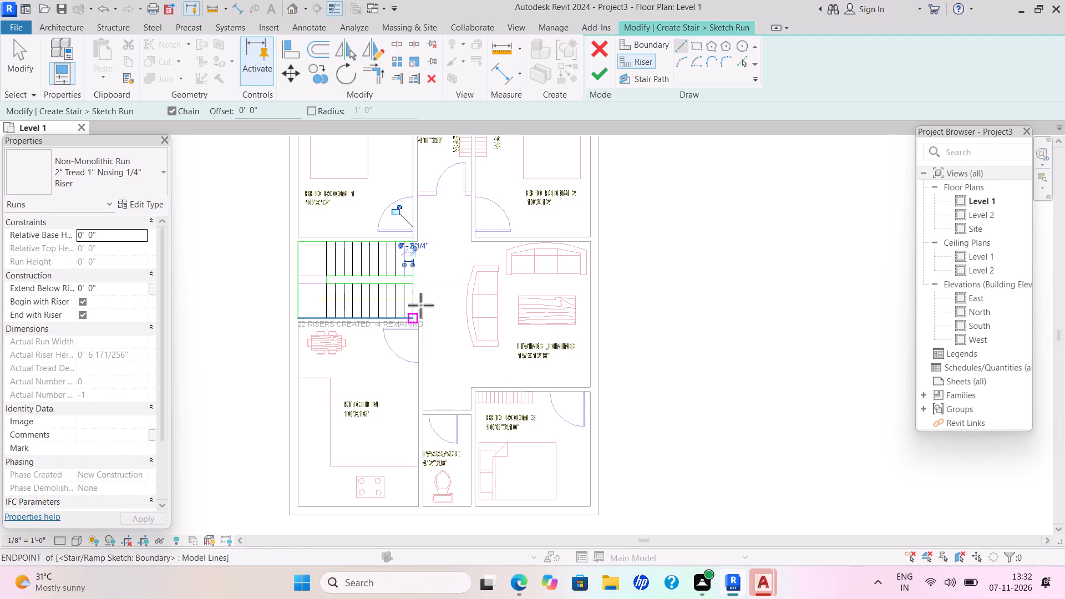
{"action": "key", "text": "Escape"}
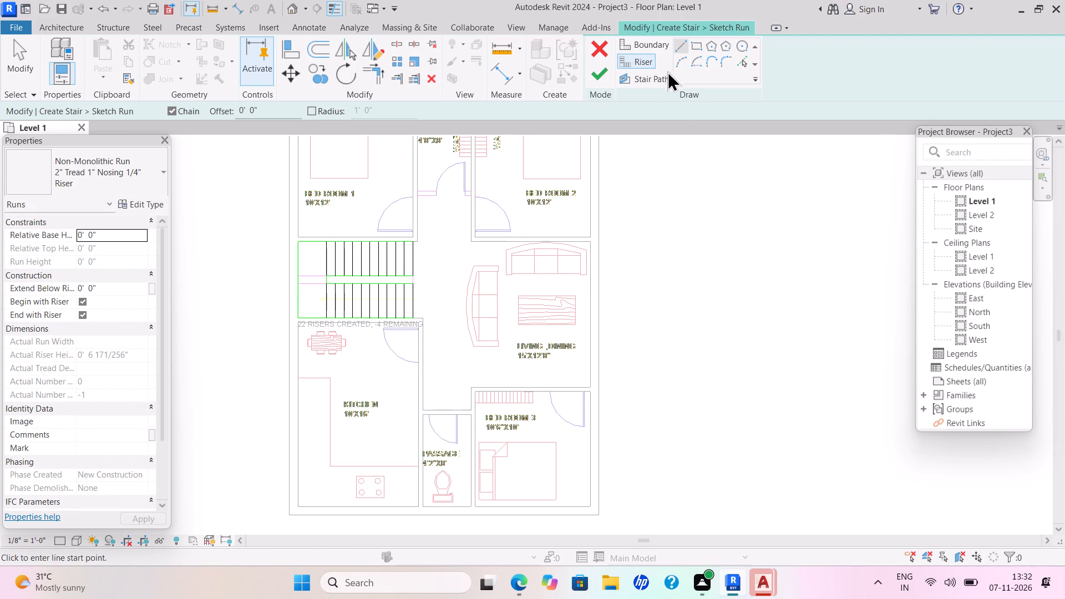
Sketch the U-shaped stair path from the north flight's east end, with 9'-0" legs and a landing segment, and finish the stair.
{"action": "left_click", "coordinate": [645, 85]}
{"action": "triple_click", "coordinate": [651, 77]}
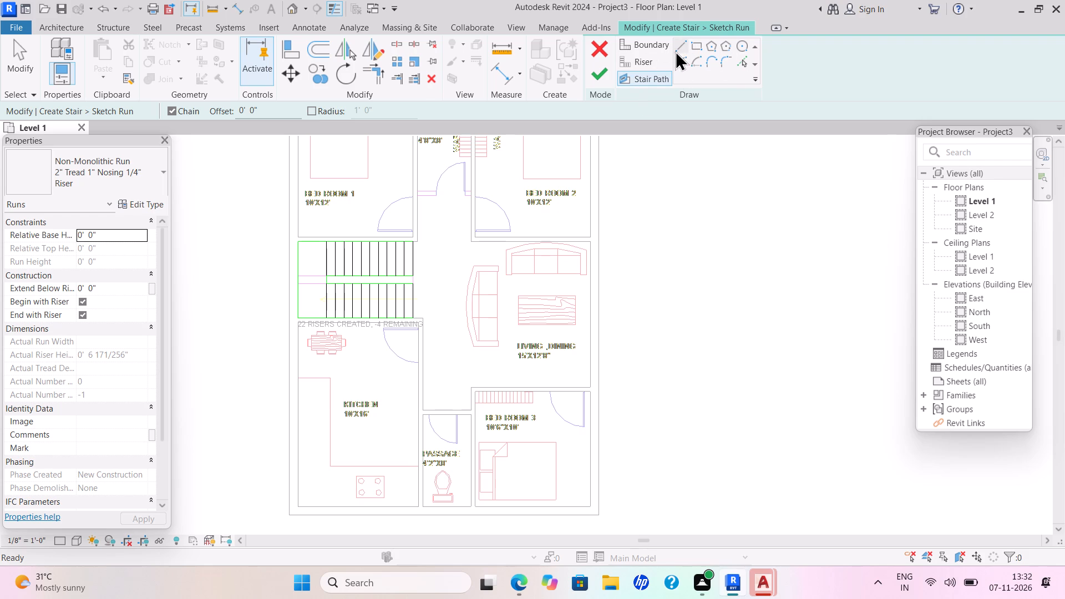
{"action": "left_click_drag", "start_coordinate": [655, 76], "coordinate": [653, 84]}
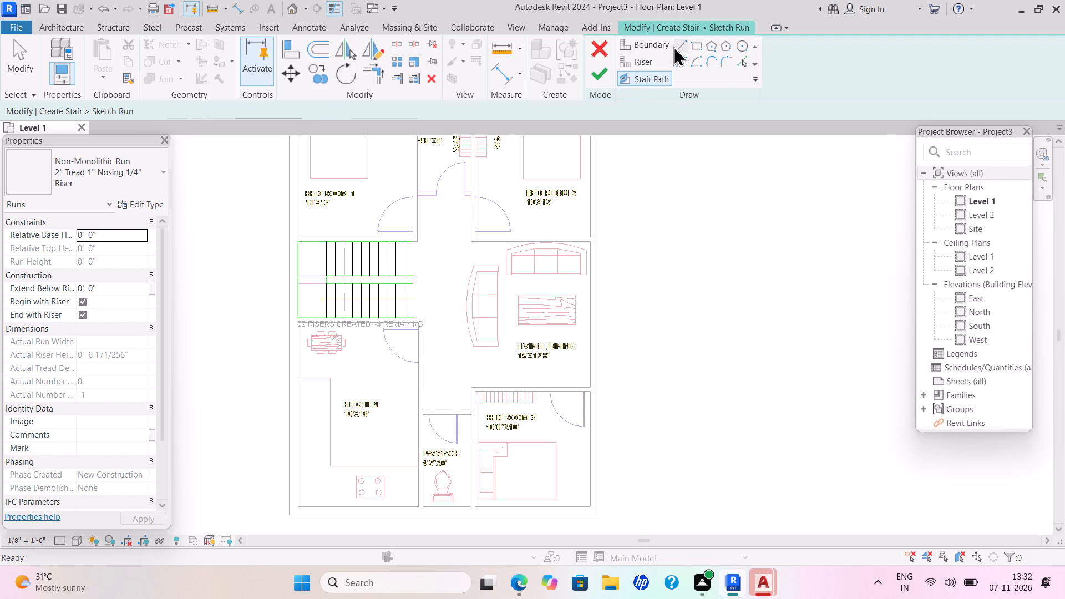
{"action": "double_click", "coordinate": [678, 38]}
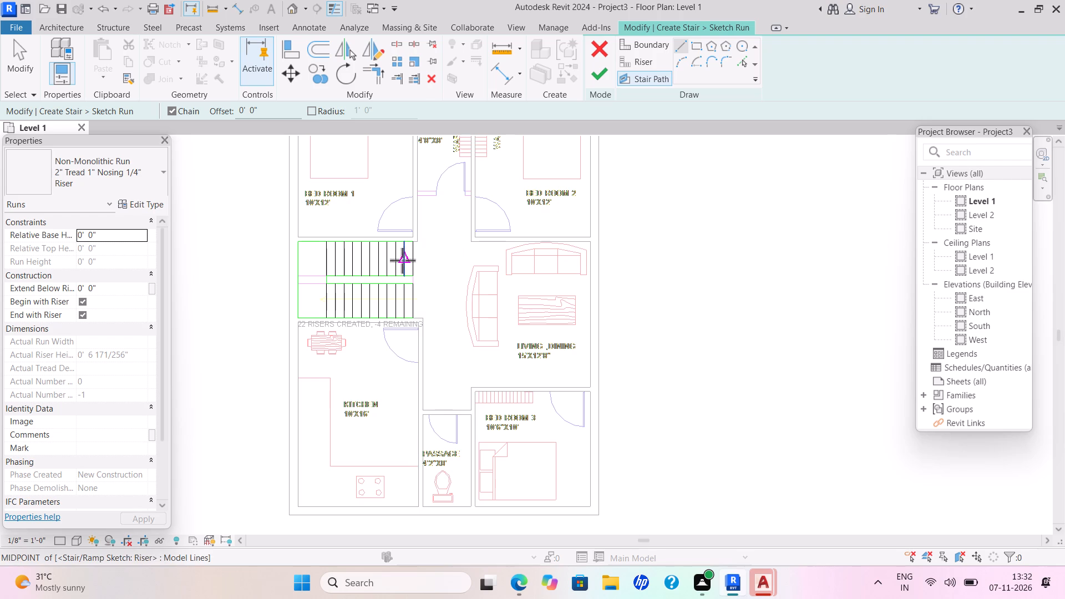
{"action": "left_click", "coordinate": [410, 261]}
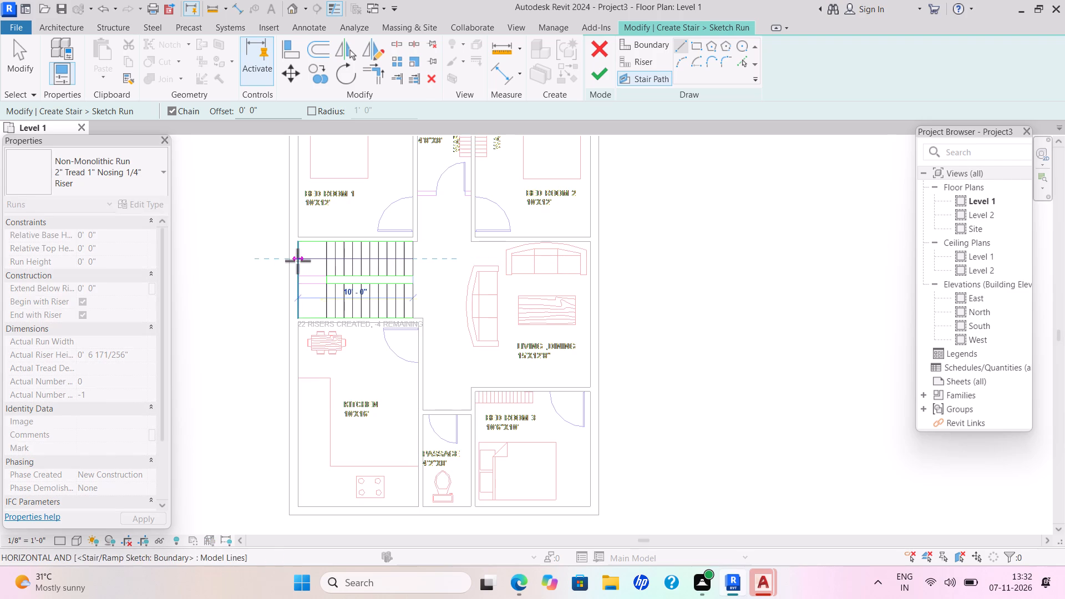
{"action": "left_click", "coordinate": [312, 257]}
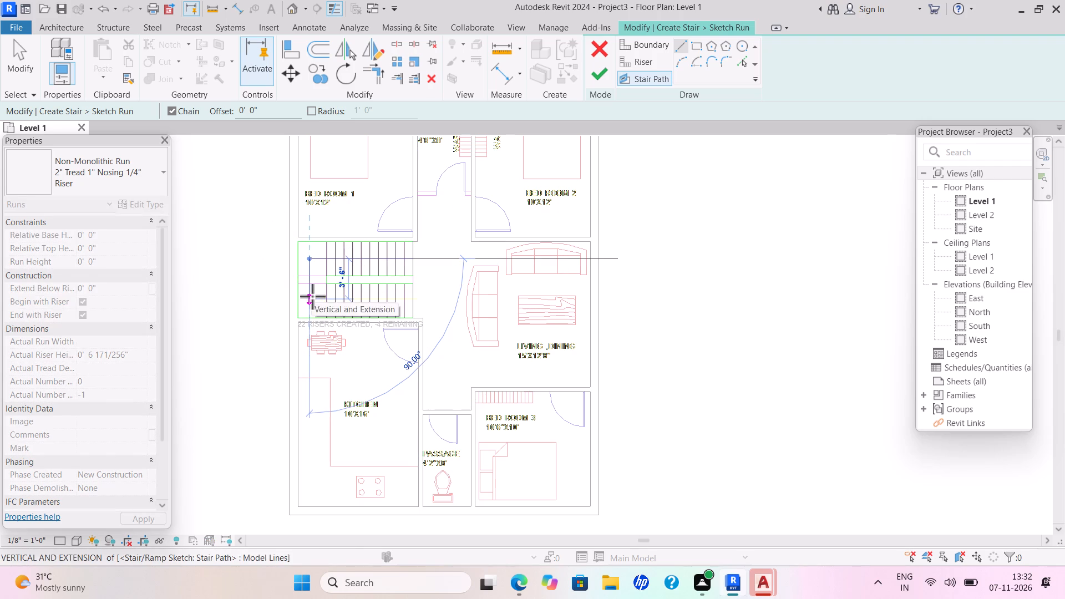
{"action": "left_click", "coordinate": [312, 296]}
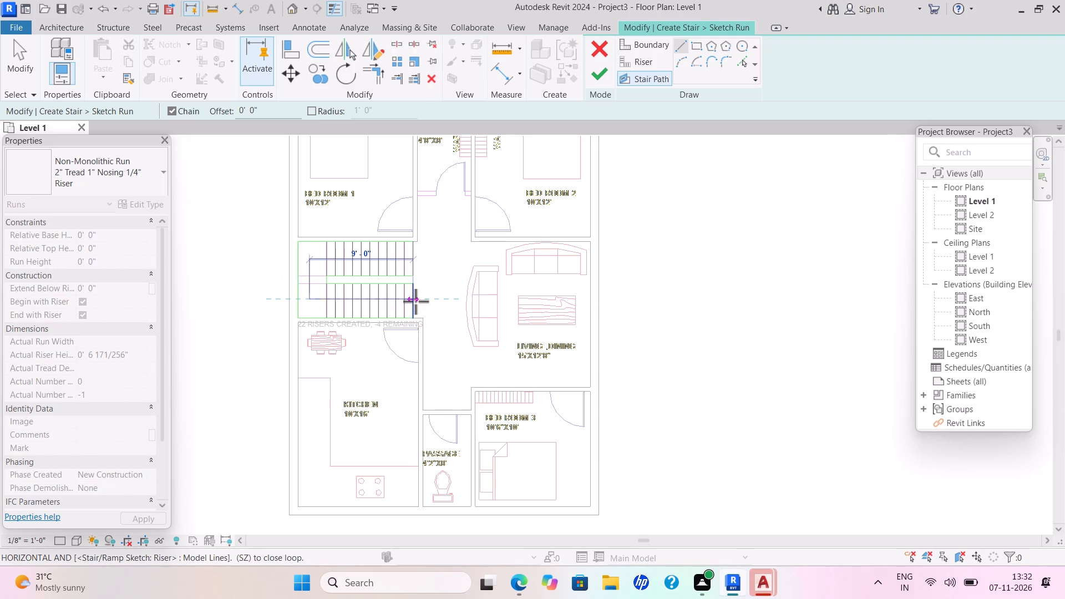
{"action": "left_click", "coordinate": [415, 301]}
{"action": "left_click", "coordinate": [596, 82]}
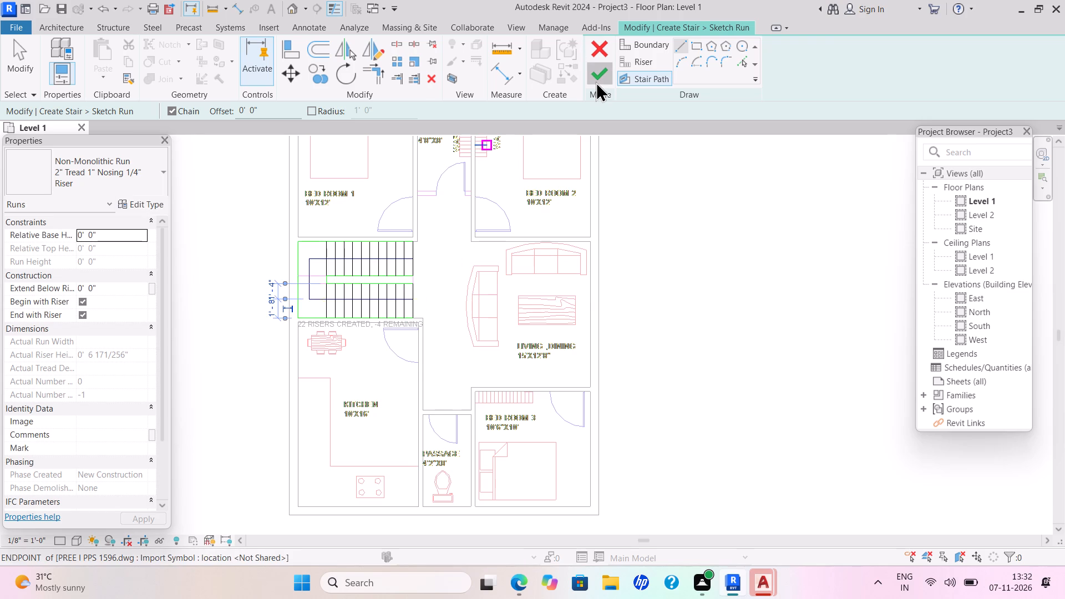
{"action": "left_click", "coordinate": [596, 82]}
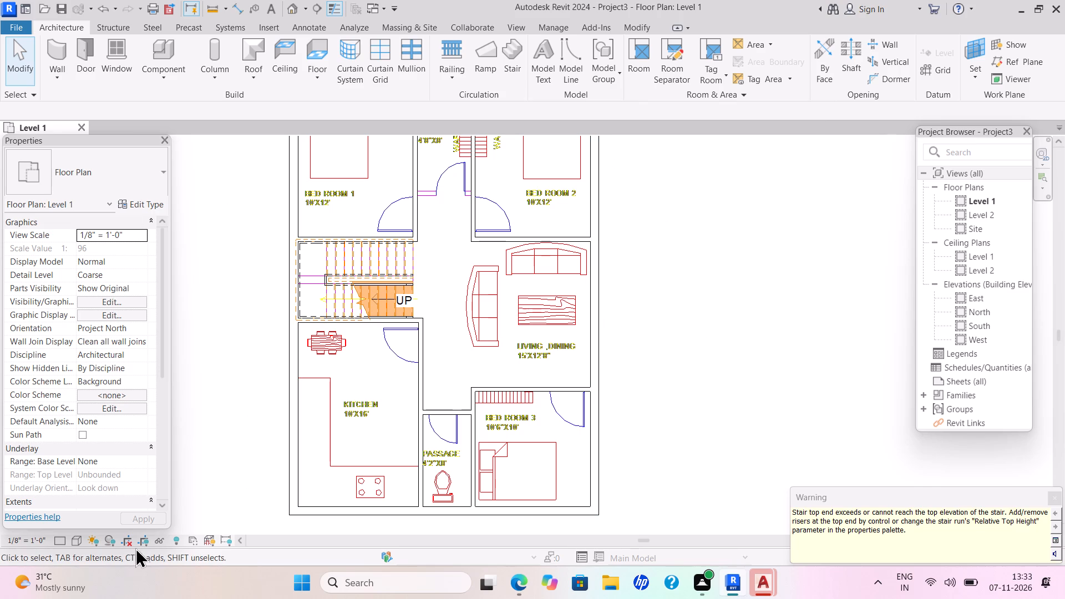
Switch the plan's visual style to wireframe so the linked CAD window lines show through the walls.
{"action": "left_click", "coordinate": [78, 541]}
{"action": "left_click", "coordinate": [114, 458]}
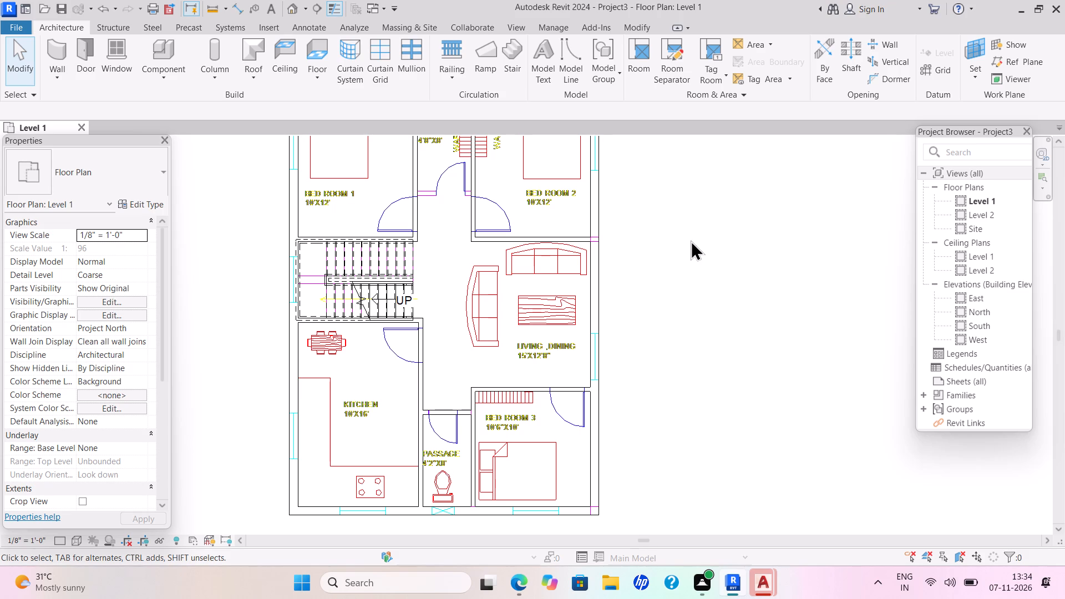
Place 57" x 72" Window-Casement-Double windows over the CAD openings in the kitchen's south and west walls, Bed Room 3's south wall and living room's east wall.
{"action": "left_click", "coordinate": [120, 57]}
{"action": "left_click", "coordinate": [153, 174]}
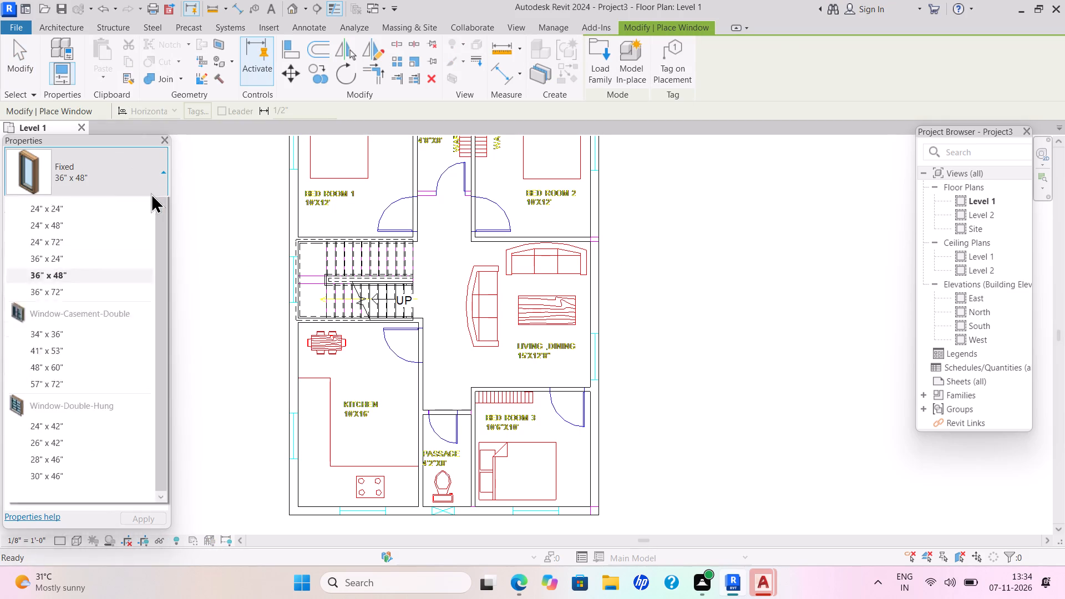
{"action": "left_click", "coordinate": [60, 460]}
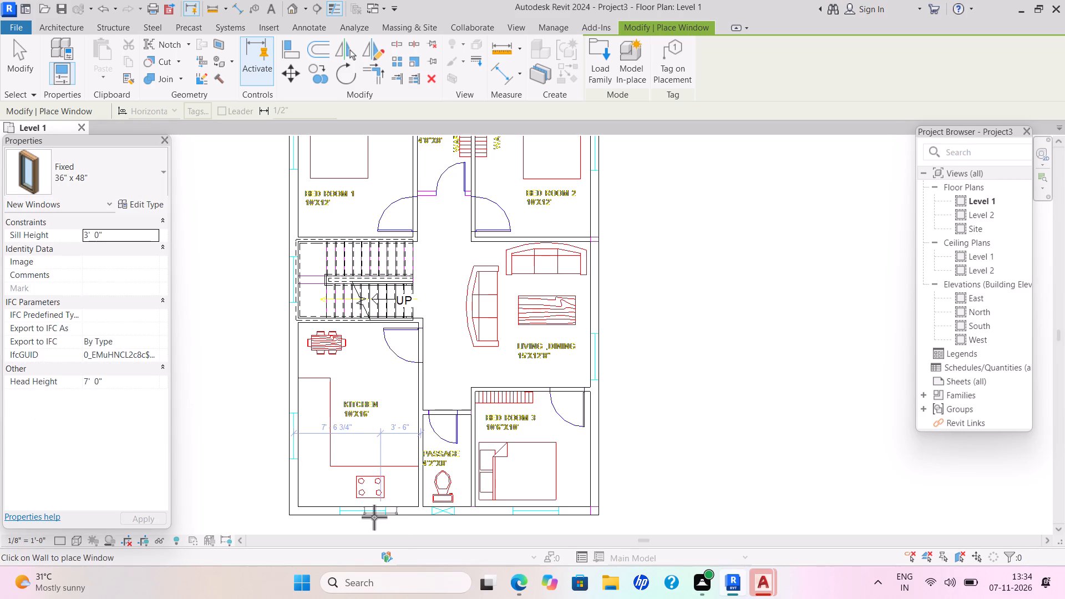
{"action": "left_click", "coordinate": [167, 175]}
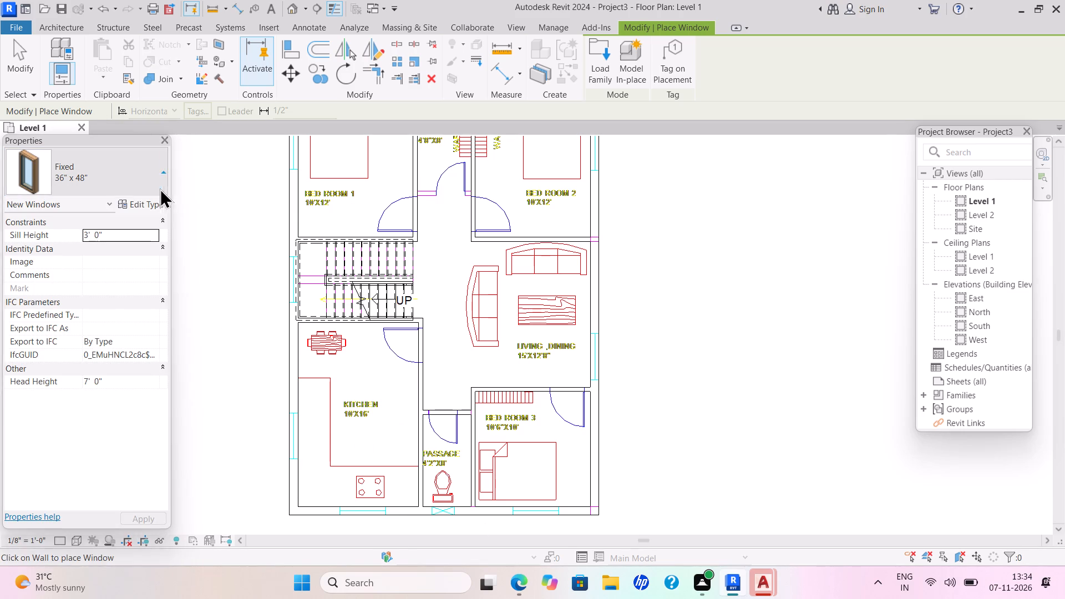
{"action": "left_click", "coordinate": [101, 457]}
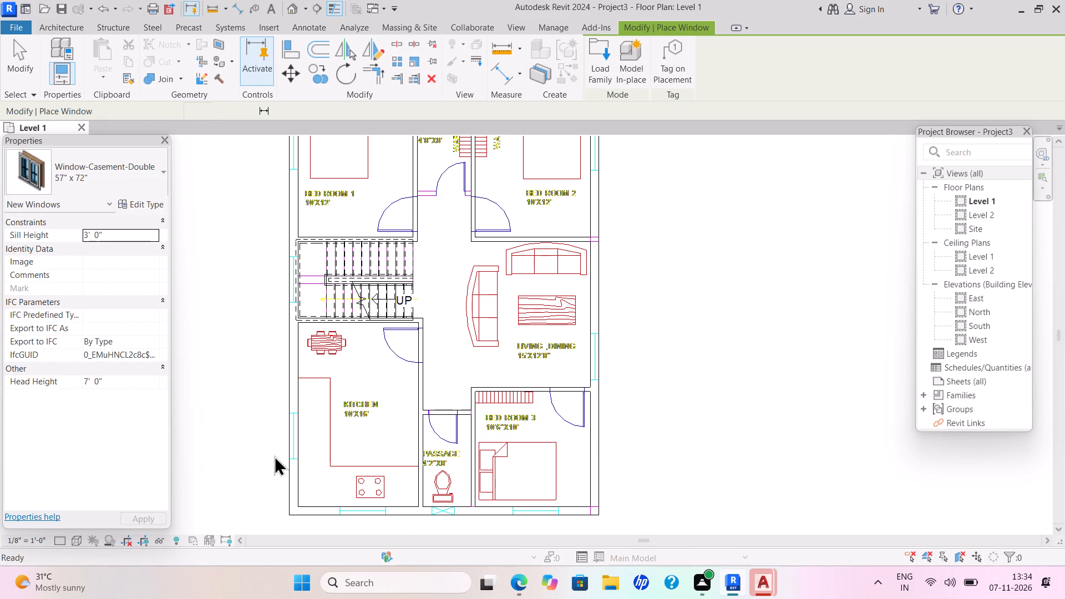
{"action": "left_click", "coordinate": [359, 511]}
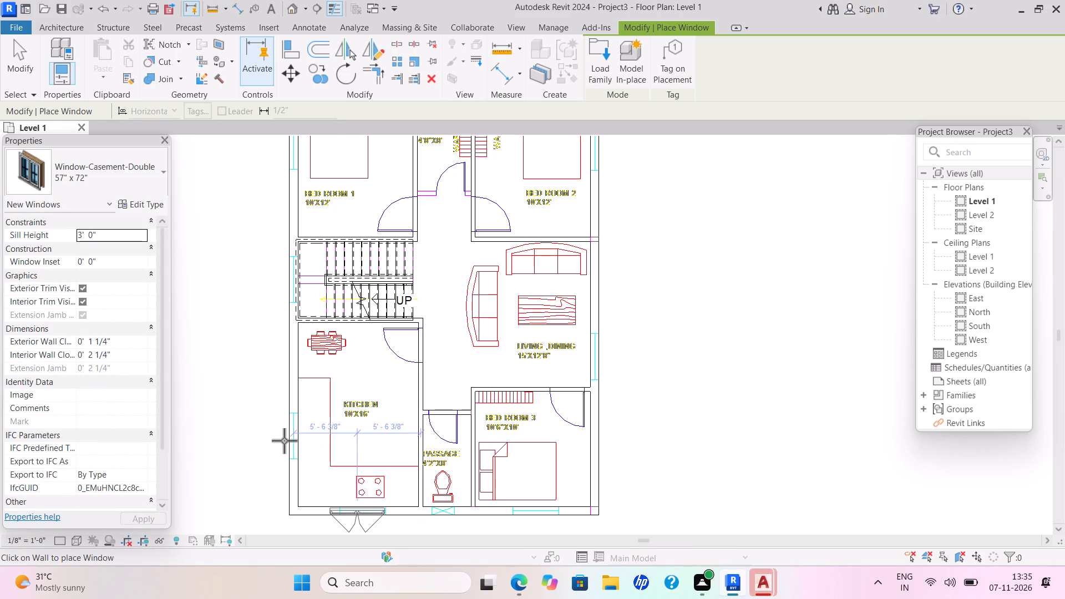
{"action": "left_click", "coordinate": [291, 430]}
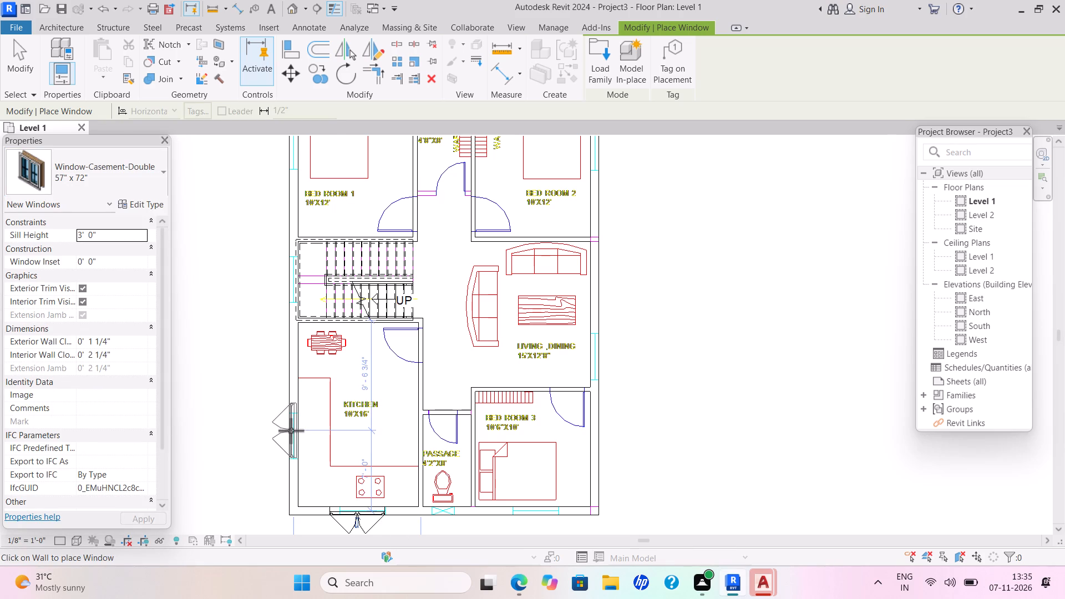
{"action": "left_click", "coordinate": [542, 515]}
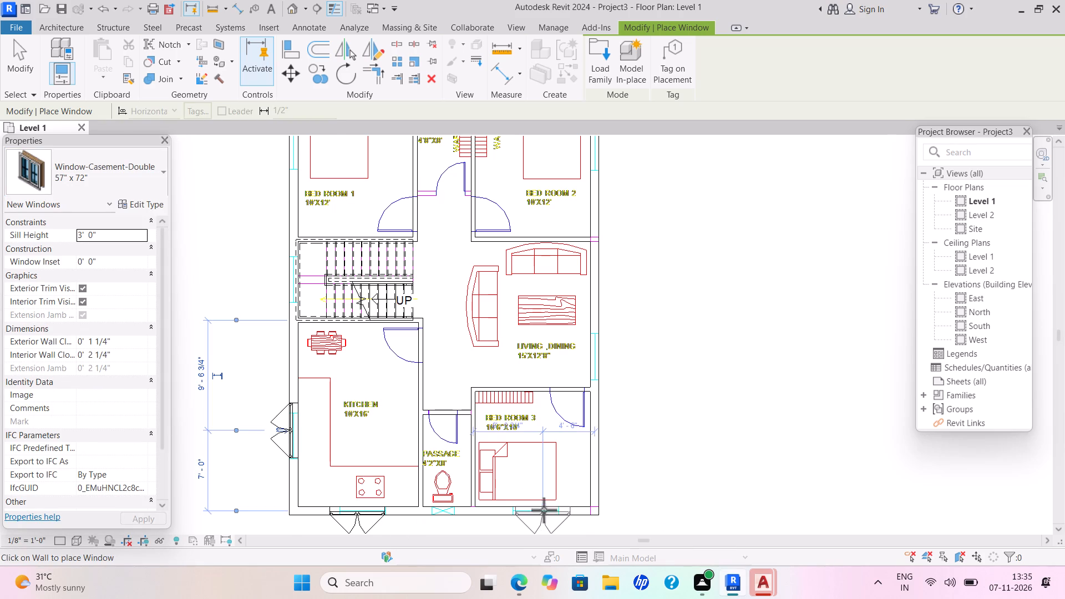
{"action": "left_click", "coordinate": [599, 354]}
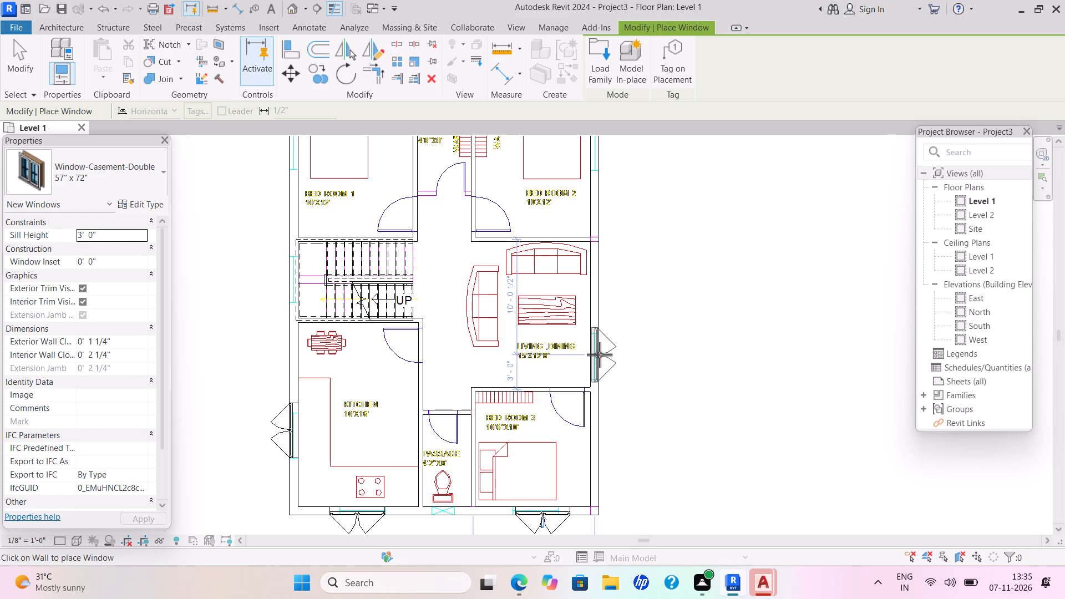
Place a 57" x 72" double casement window in Bed Room 2's east wall, 8'-0 3/4" from its south wall.
{"action": "scroll", "coordinate": [641, 290], "scroll_direction": "down", "scroll_amount": 1}
{"action": "scroll", "coordinate": [641, 290], "scroll_direction": "up", "scroll_amount": 1}
{"action": "scroll", "coordinate": [641, 290], "scroll_direction": "down", "scroll_amount": 1}
{"action": "scroll", "coordinate": [641, 290], "scroll_direction": "up", "scroll_amount": 2}
{"action": "scroll", "coordinate": [641, 290], "scroll_direction": "down", "scroll_amount": 1}
{"action": "middle_click_drag", "start_coordinate": [641, 290], "coordinate": [619, 429]}
{"action": "scroll", "coordinate": [641, 290], "scroll_direction": "up", "scroll_amount": 2}
{"action": "scroll", "coordinate": [641, 295], "scroll_direction": "down", "scroll_amount": 1}
{"action": "scroll", "coordinate": [641, 297], "scroll_direction": "up", "scroll_amount": 1}
{"action": "scroll", "coordinate": [641, 299], "scroll_direction": "down", "scroll_amount": 1}
{"action": "scroll", "coordinate": [628, 354], "scroll_direction": "up", "scroll_amount": 2}
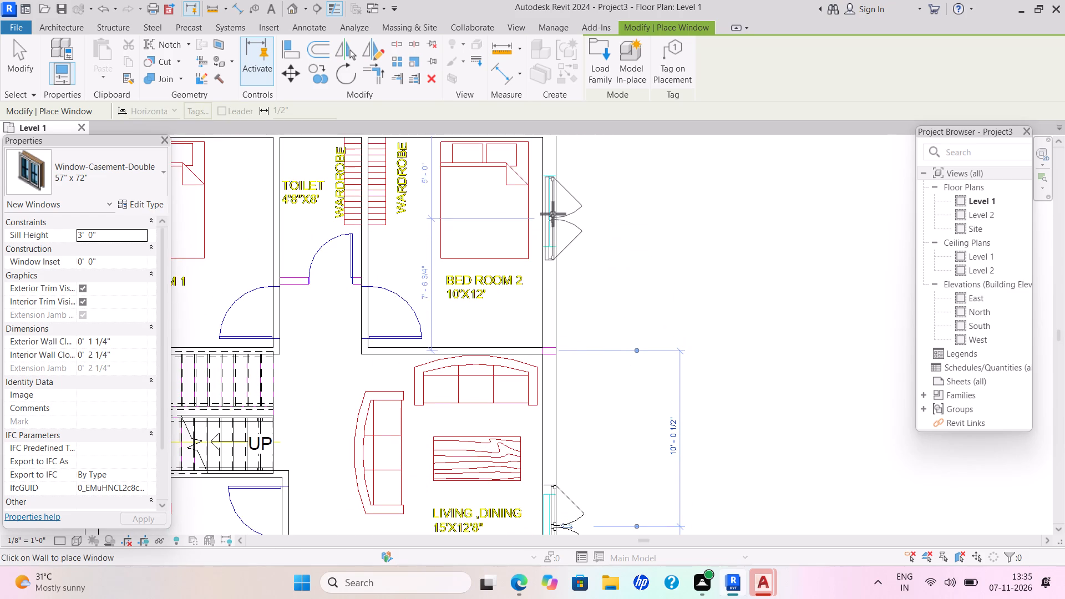
{"action": "left_click", "coordinate": [554, 210]}
Place 57" x 72" double casement windows in Bed Room 1's west wall, 8'-0 3/4" from its south wall, and centred in the staircase's west wall.
{"action": "scroll", "coordinate": [349, 357], "scroll_direction": "down", "scroll_amount": 1}
{"action": "middle_click_drag", "start_coordinate": [353, 362], "coordinate": [599, 321]}
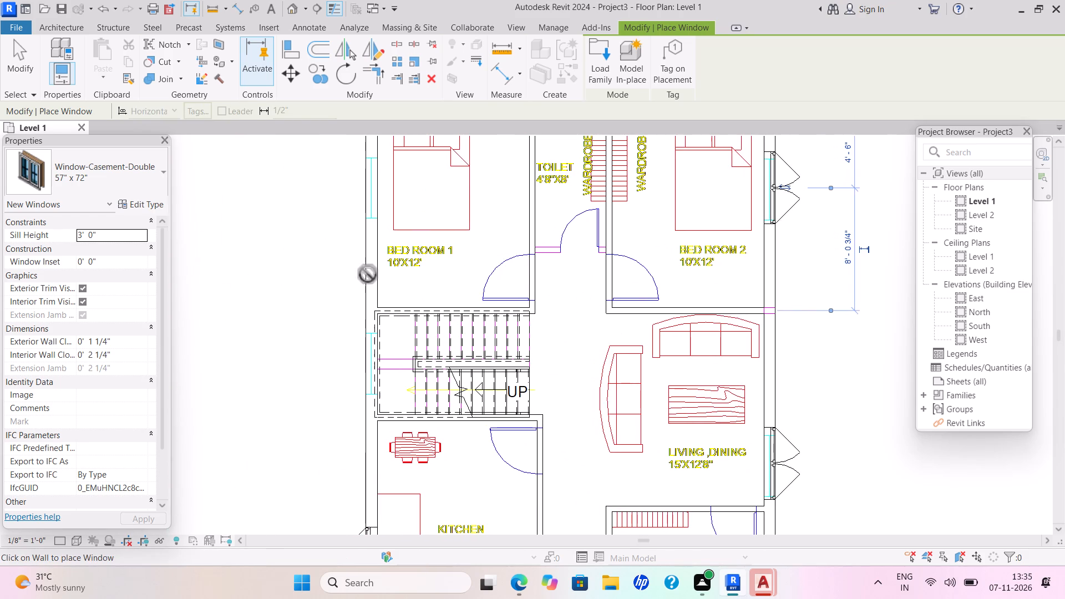
{"action": "left_click", "coordinate": [362, 185]}
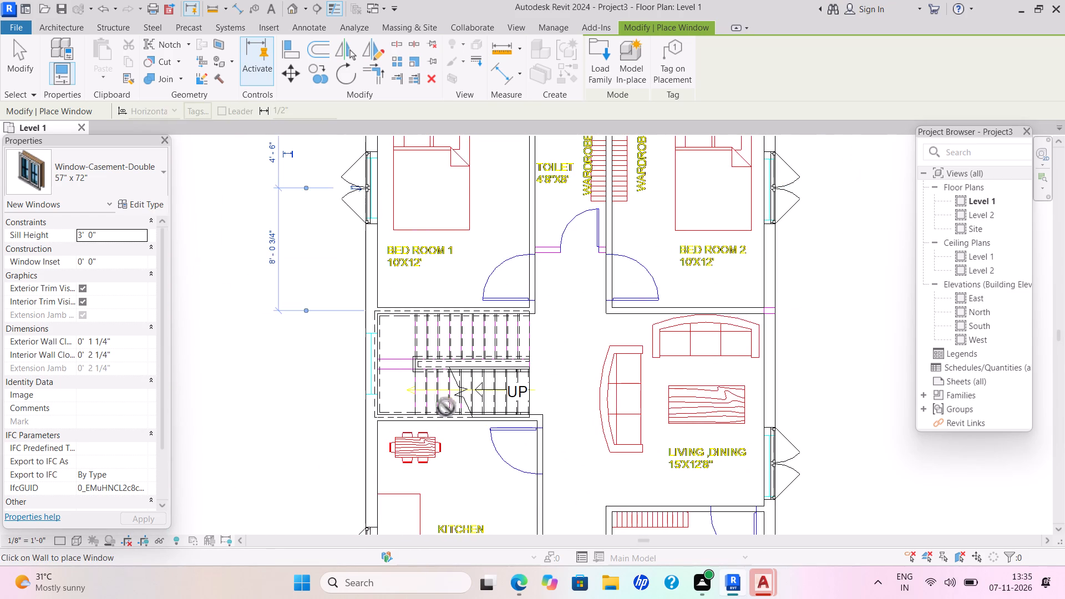
{"action": "scroll", "coordinate": [446, 411], "scroll_direction": "down", "scroll_amount": 2}
{"action": "middle_click_drag", "start_coordinate": [447, 411], "coordinate": [446, 347]}
{"action": "scroll", "coordinate": [447, 410], "scroll_direction": "up", "scroll_amount": 3}
{"action": "scroll", "coordinate": [446, 347], "scroll_direction": "down", "scroll_amount": 1}
{"action": "scroll", "coordinate": [446, 344], "scroll_direction": "up", "scroll_amount": 1}
{"action": "scroll", "coordinate": [446, 344], "scroll_direction": "down", "scroll_amount": 2}
{"action": "left_click", "coordinate": [374, 303]}
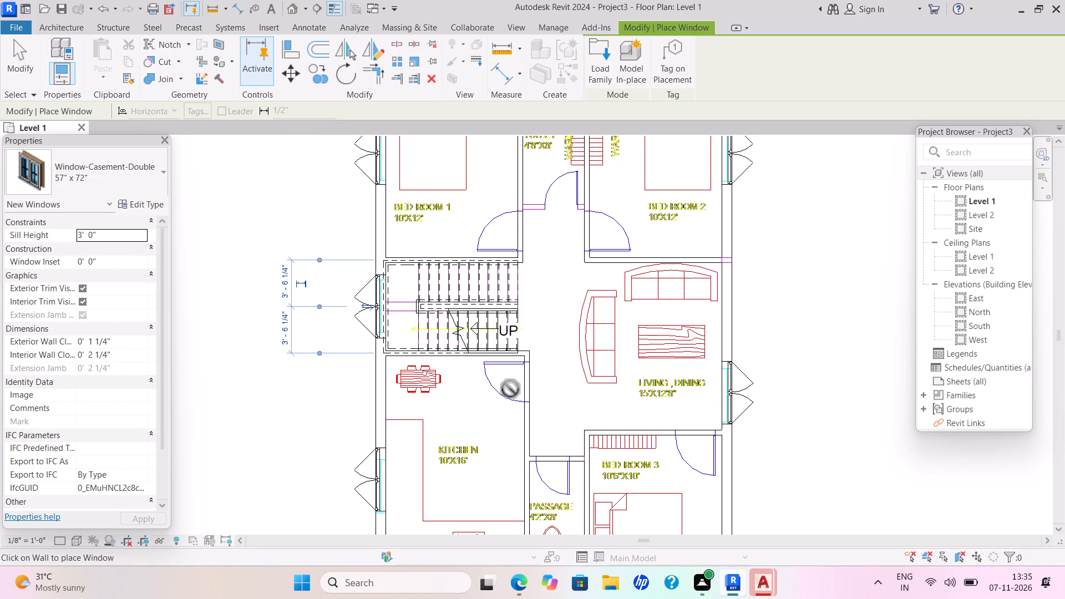
{"action": "scroll", "coordinate": [520, 392], "scroll_direction": "down", "scroll_amount": 3}
{"action": "middle_click_drag", "start_coordinate": [520, 394], "coordinate": [472, 392]}
{"action": "scroll", "coordinate": [472, 392], "scroll_direction": "up", "scroll_amount": 1}
{"action": "scroll", "coordinate": [472, 392], "scroll_direction": "down", "scroll_amount": 3}
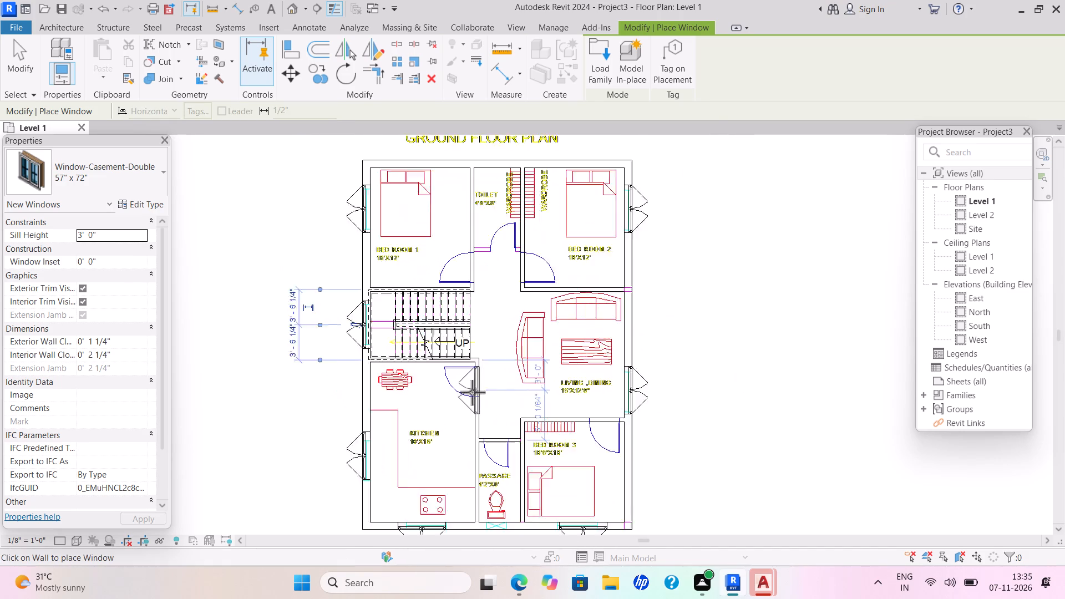
{"action": "key", "text": "Escape"}
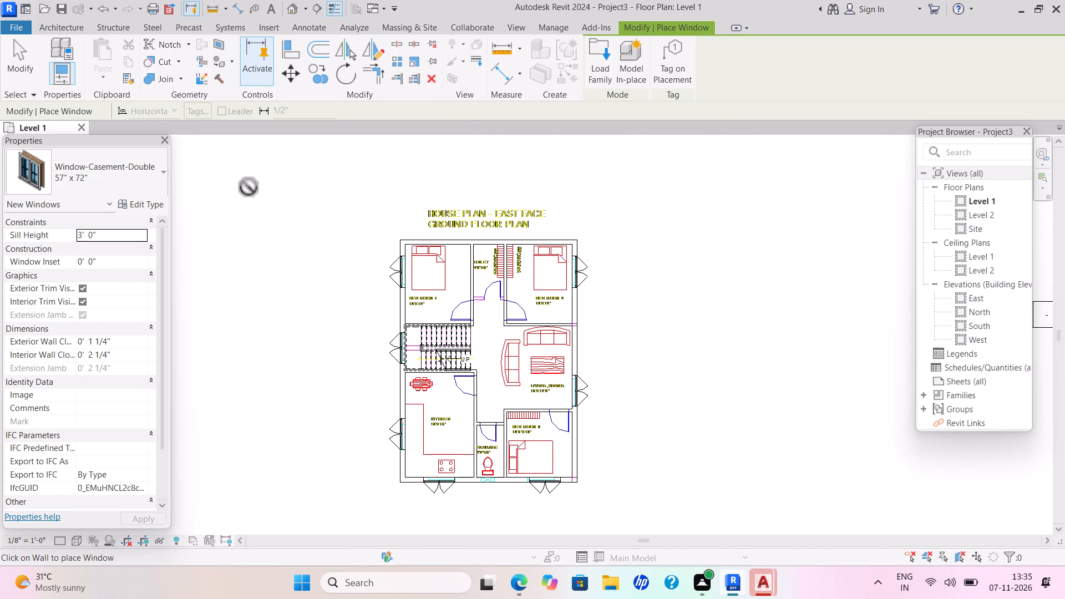
{"action": "key", "text": "Escape"}
Start loading a window family and browse to the RVT 2024 folder under ProgramData > Autodesk on the C: drive.
{"action": "left_click", "coordinate": [115, 63]}
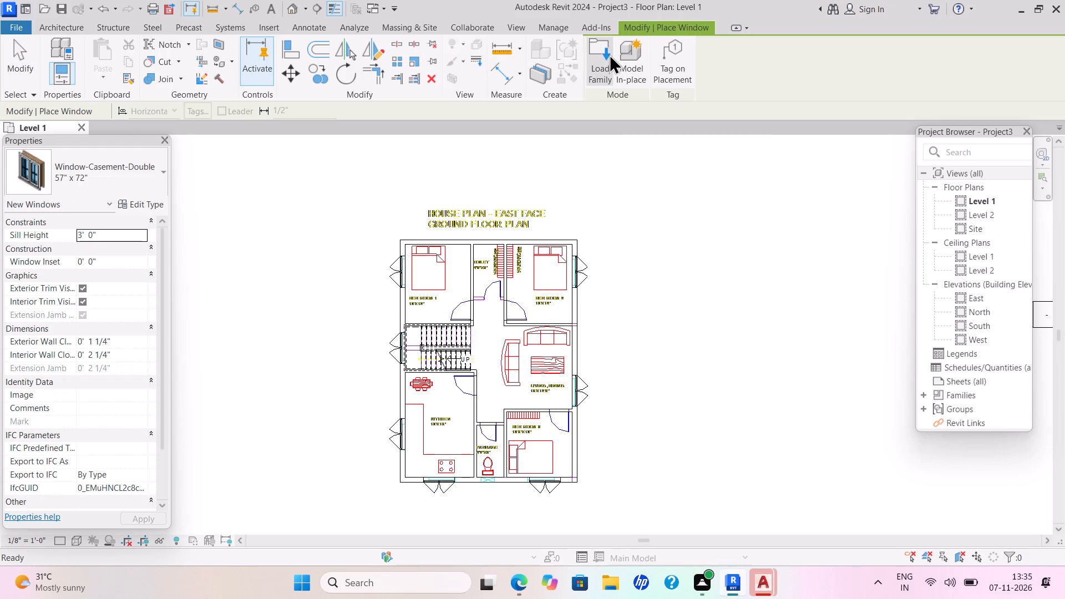
{"action": "double_click", "coordinate": [608, 55]}
{"action": "double_click", "coordinate": [325, 230]}
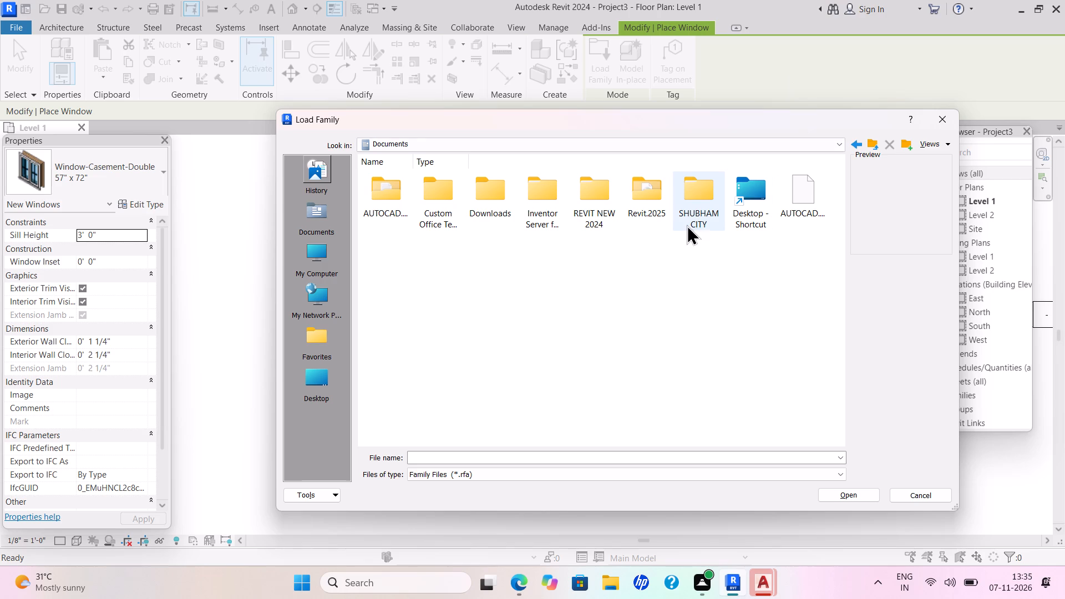
{"action": "left_click", "coordinate": [833, 146]}
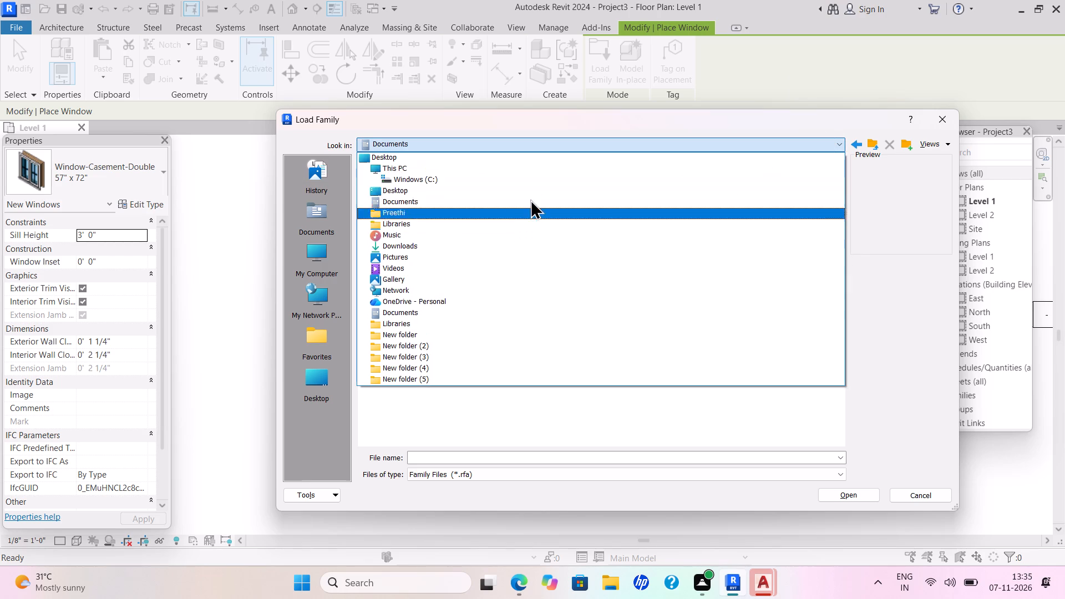
{"action": "left_click", "coordinate": [544, 171]}
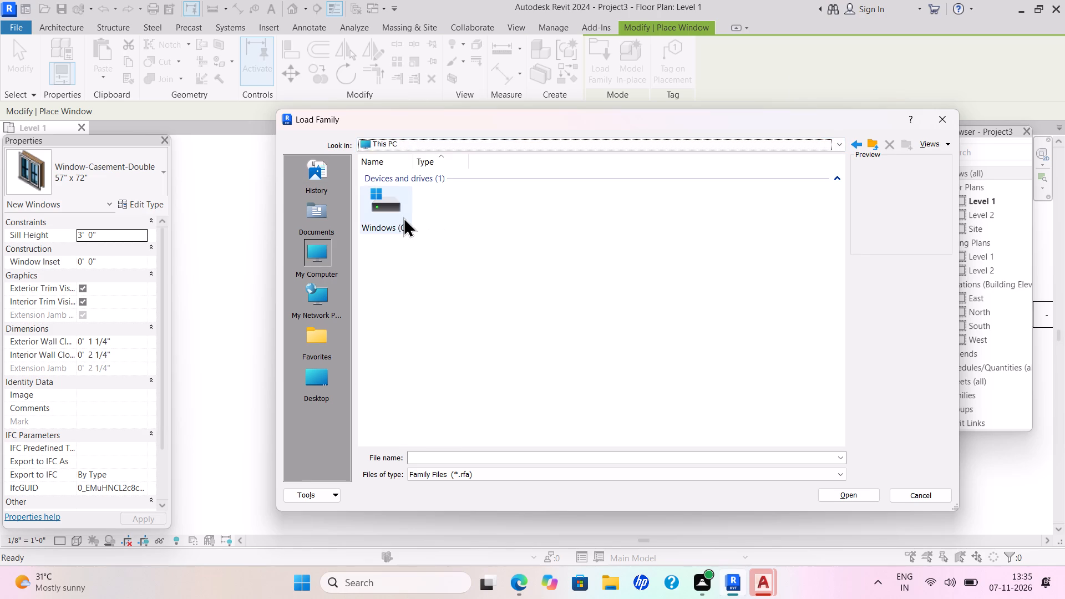
{"action": "double_click", "coordinate": [402, 216]}
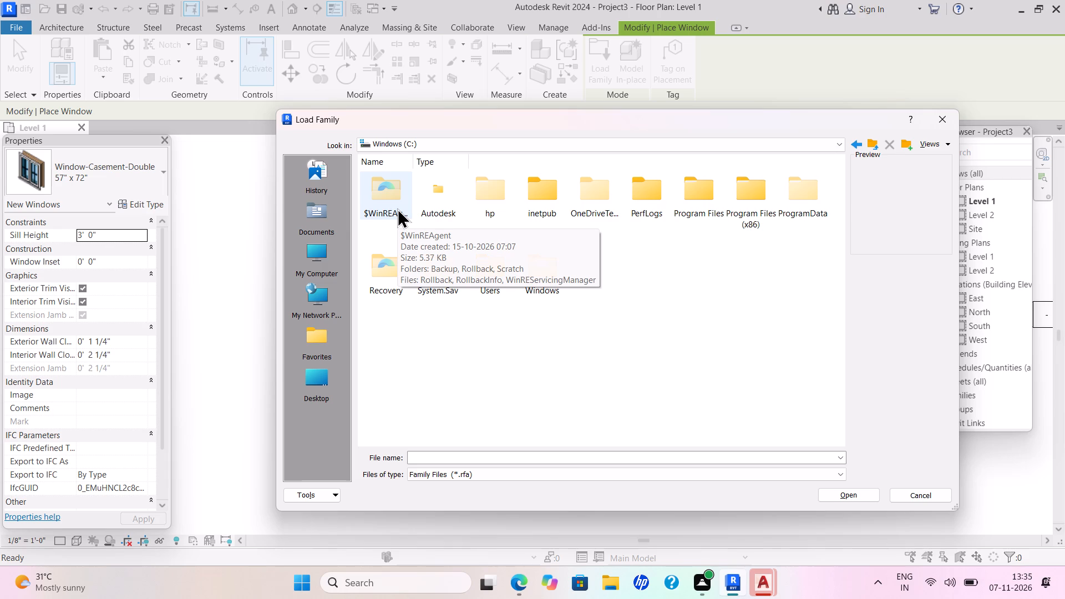
{"action": "left_click", "coordinate": [846, 139]}
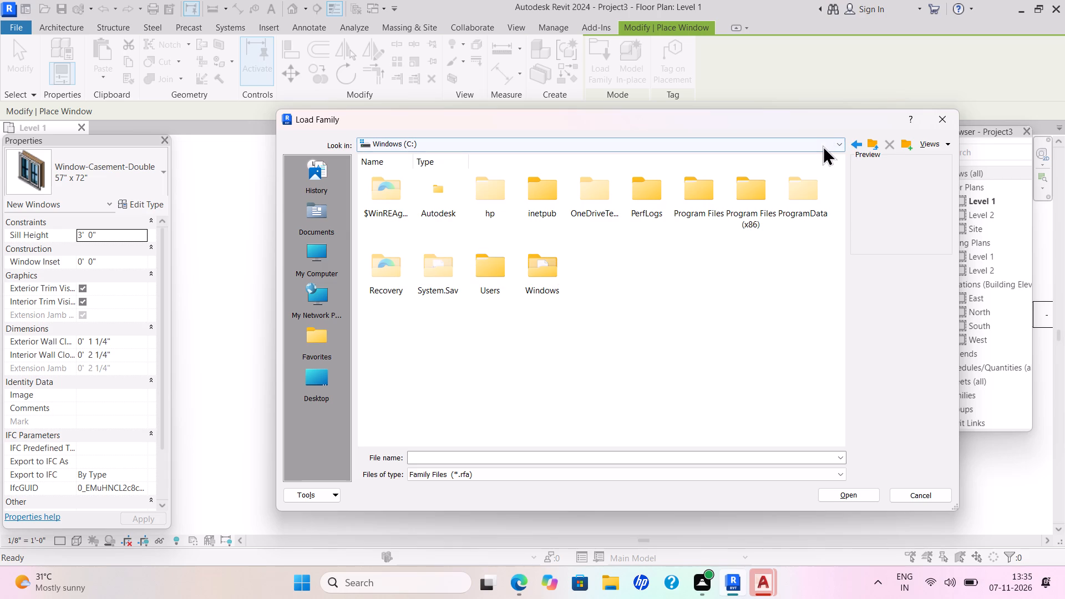
{"action": "left_click", "coordinate": [840, 146]}
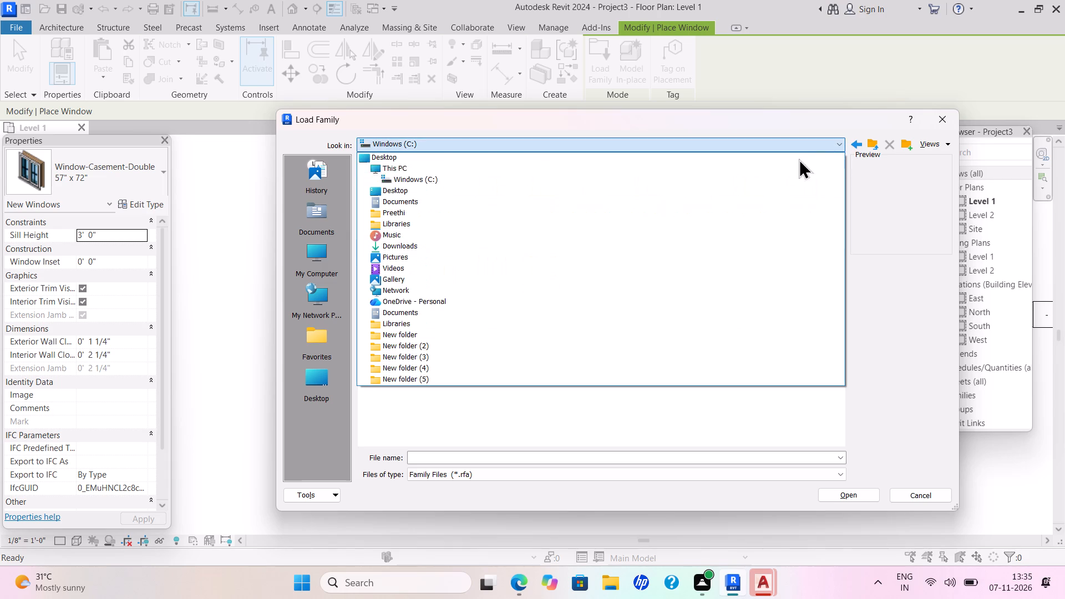
{"action": "left_click", "coordinate": [544, 172]}
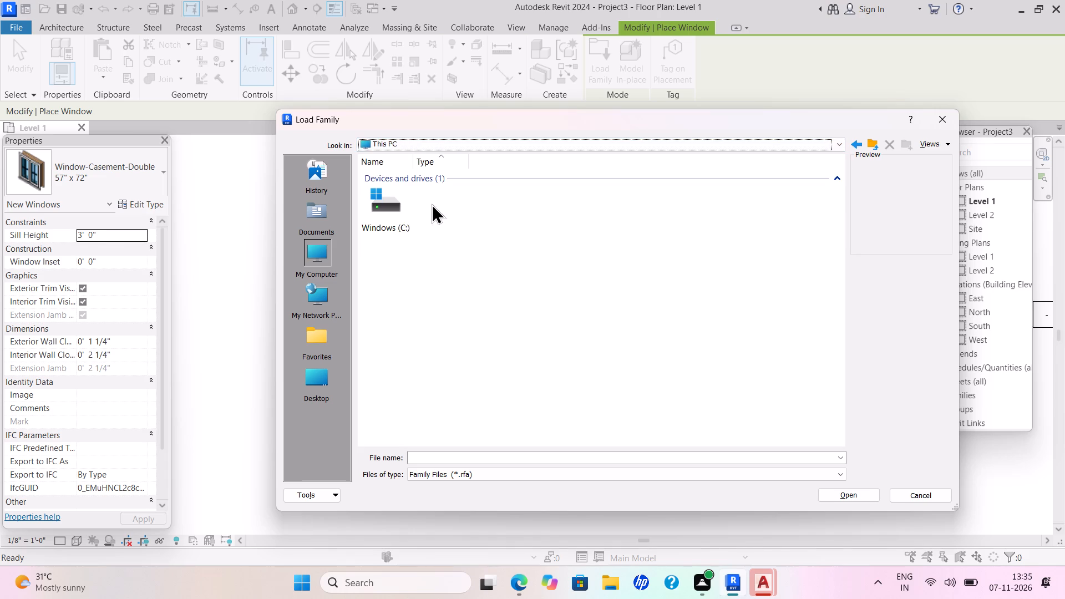
{"action": "double_click", "coordinate": [398, 210]}
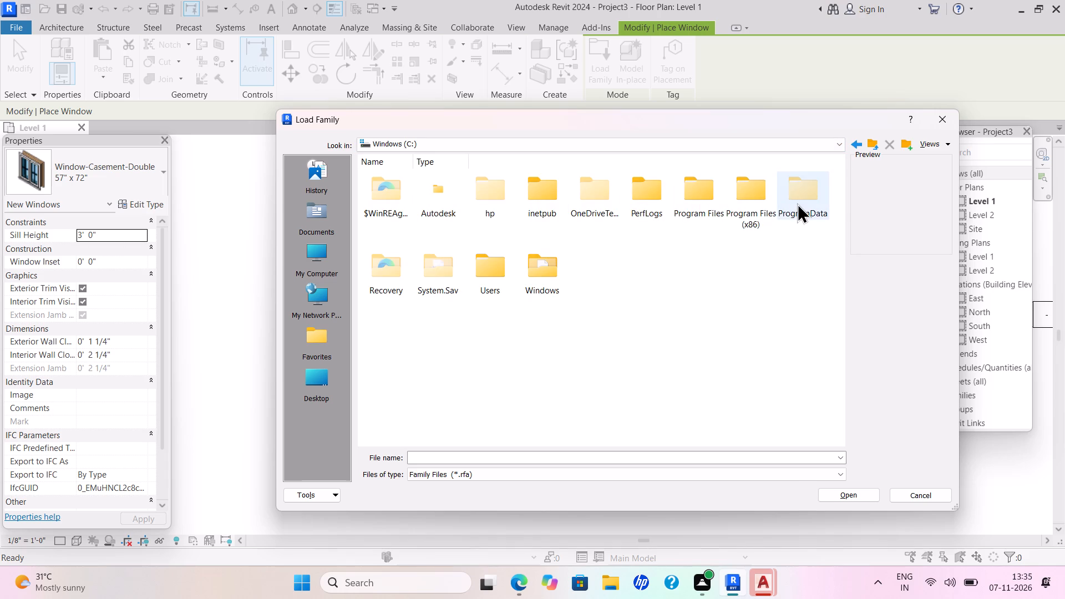
{"action": "double_click", "coordinate": [797, 203]}
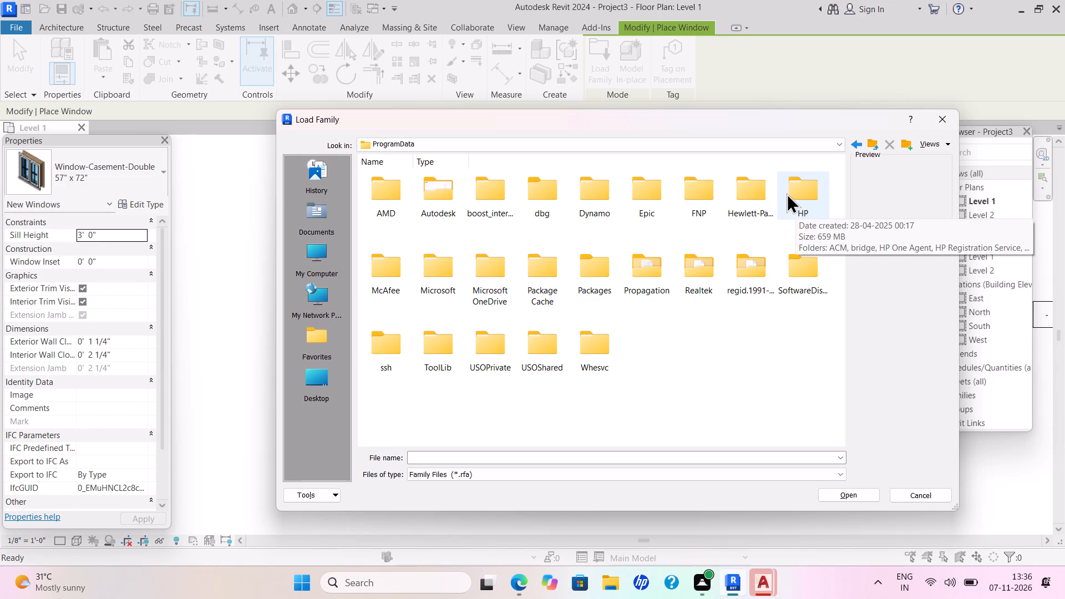
{"action": "double_click", "coordinate": [454, 204]}
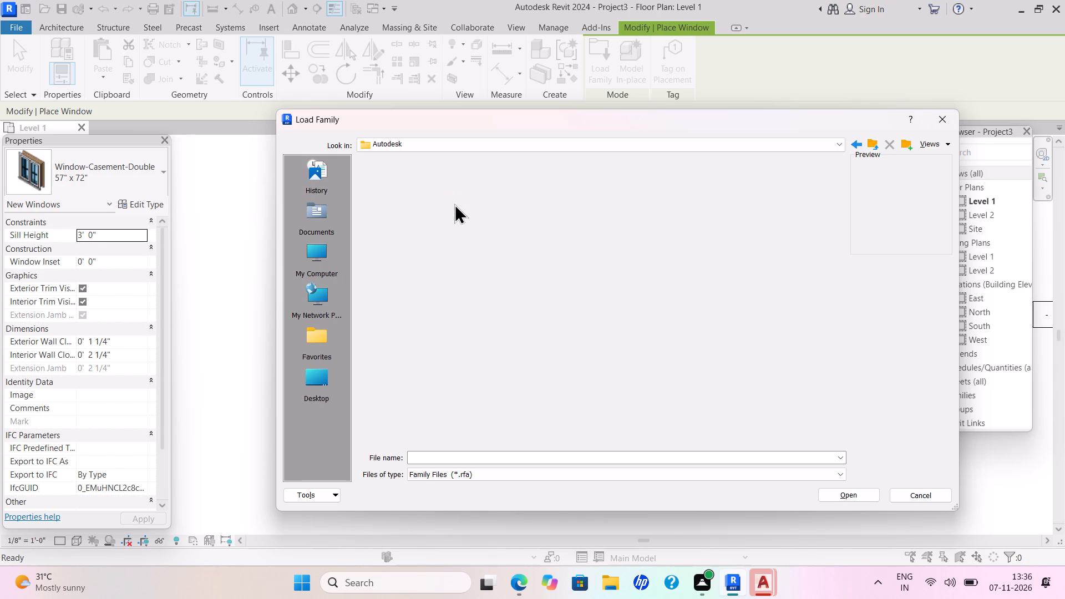
{"action": "double_click", "coordinate": [610, 341]}
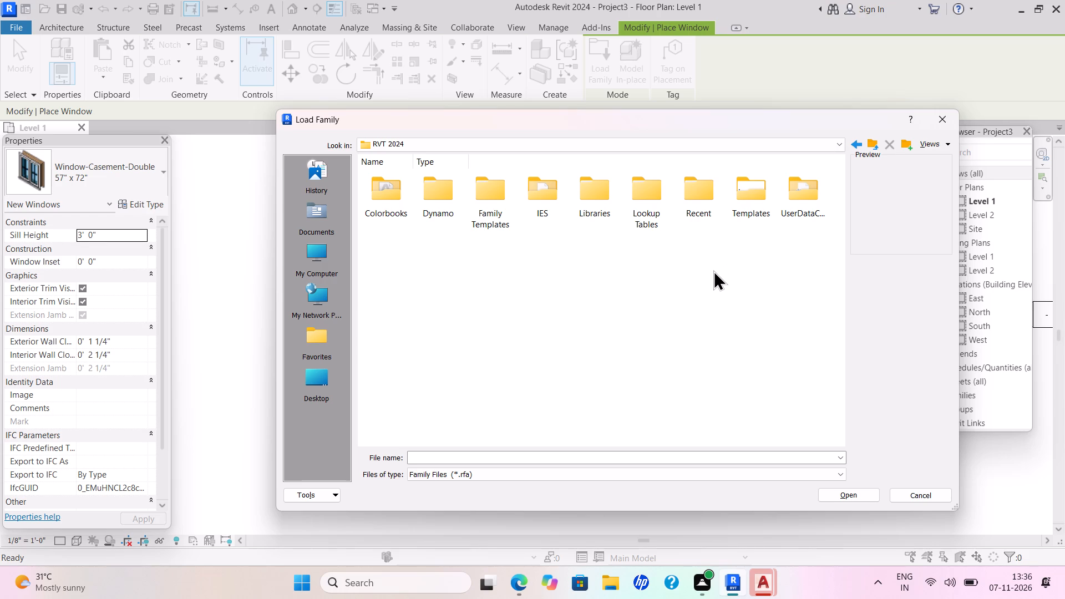
Within Libraries, open the English-Imperial US family library's Windows folder.
{"action": "double_click", "coordinate": [602, 196]}
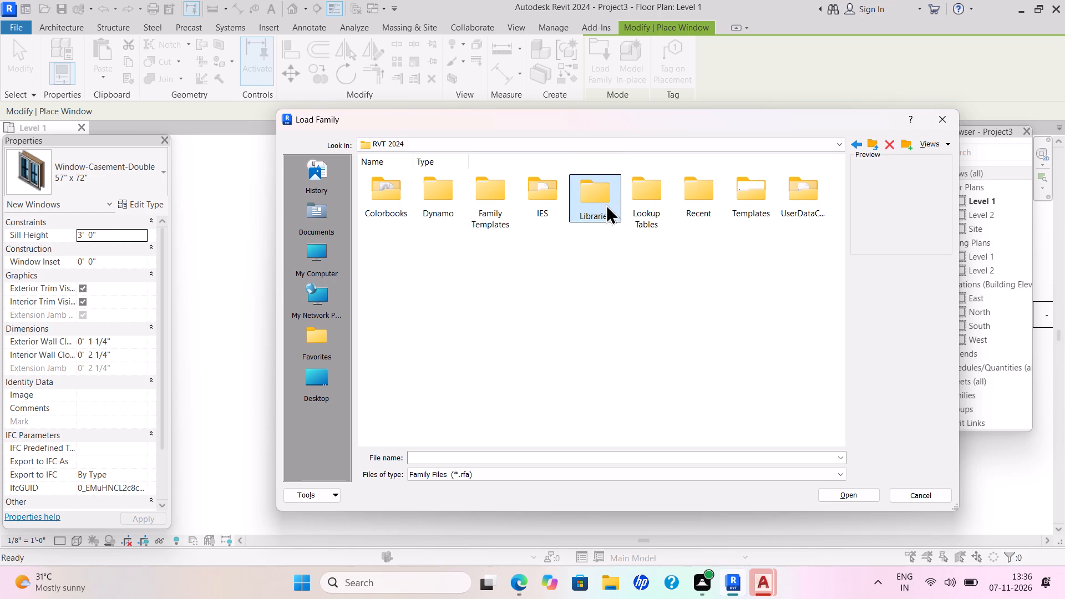
{"action": "double_click", "coordinate": [606, 204]}
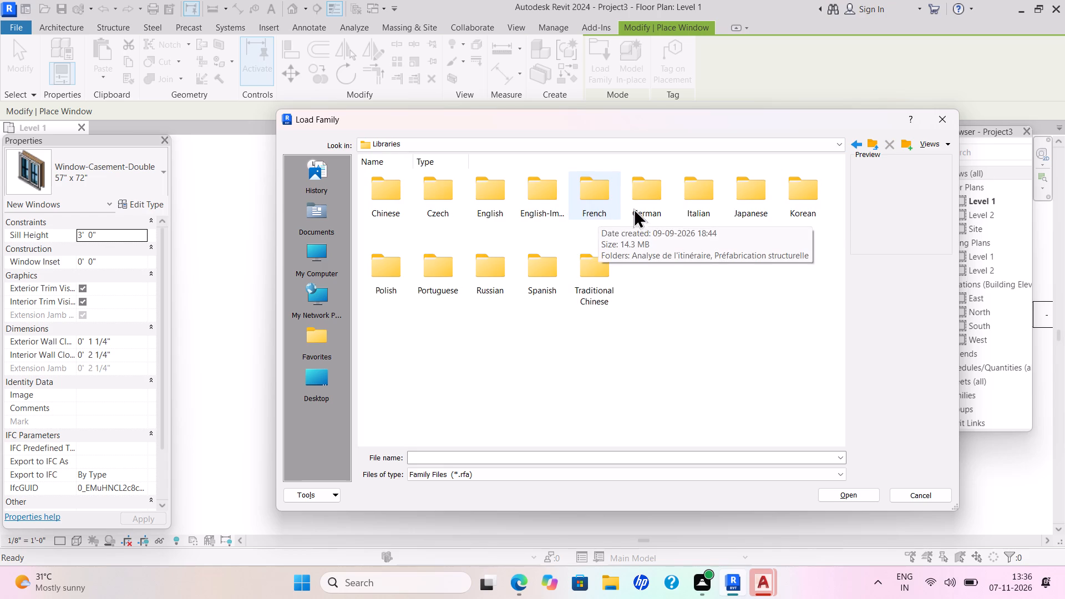
{"action": "double_click", "coordinate": [551, 204]}
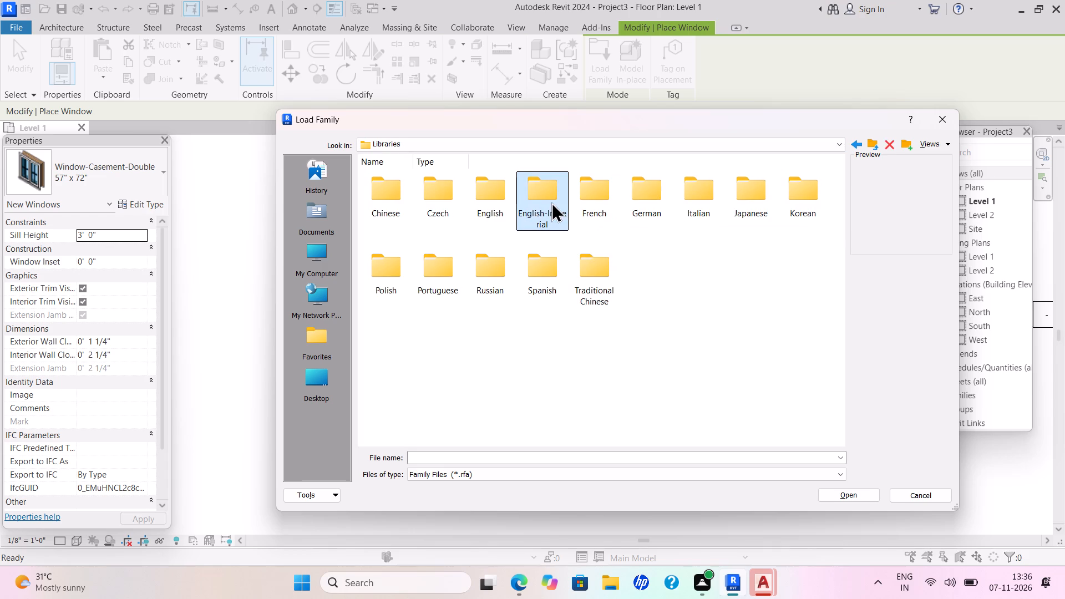
{"action": "double_click", "coordinate": [551, 202]}
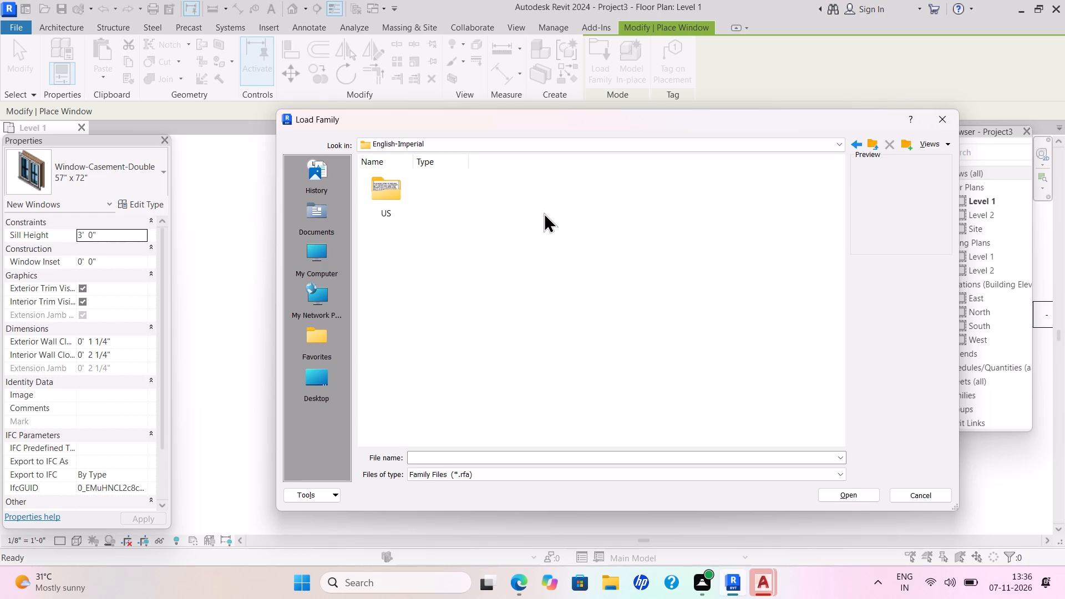
{"action": "double_click", "coordinate": [383, 200]}
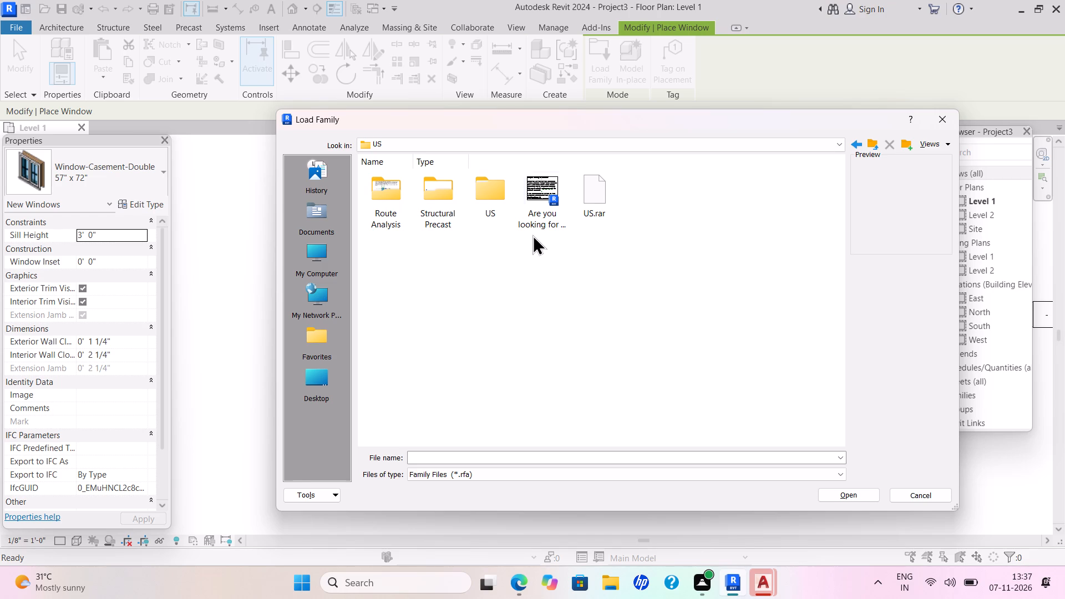
{"action": "double_click", "coordinate": [500, 207]}
{"action": "double_click", "coordinate": [493, 197]}
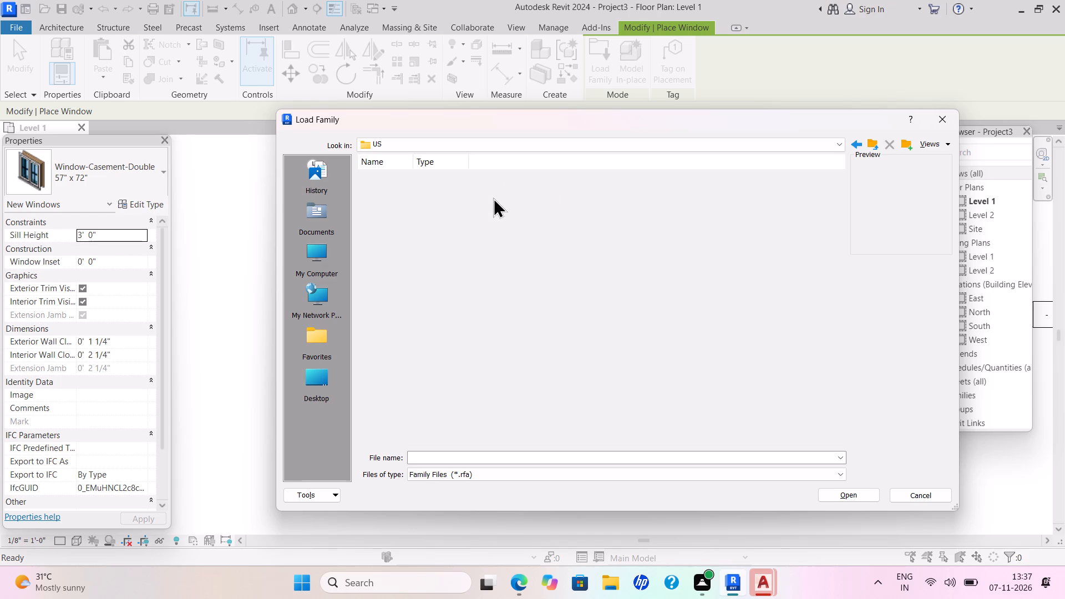
{"action": "double_click", "coordinate": [387, 201]}
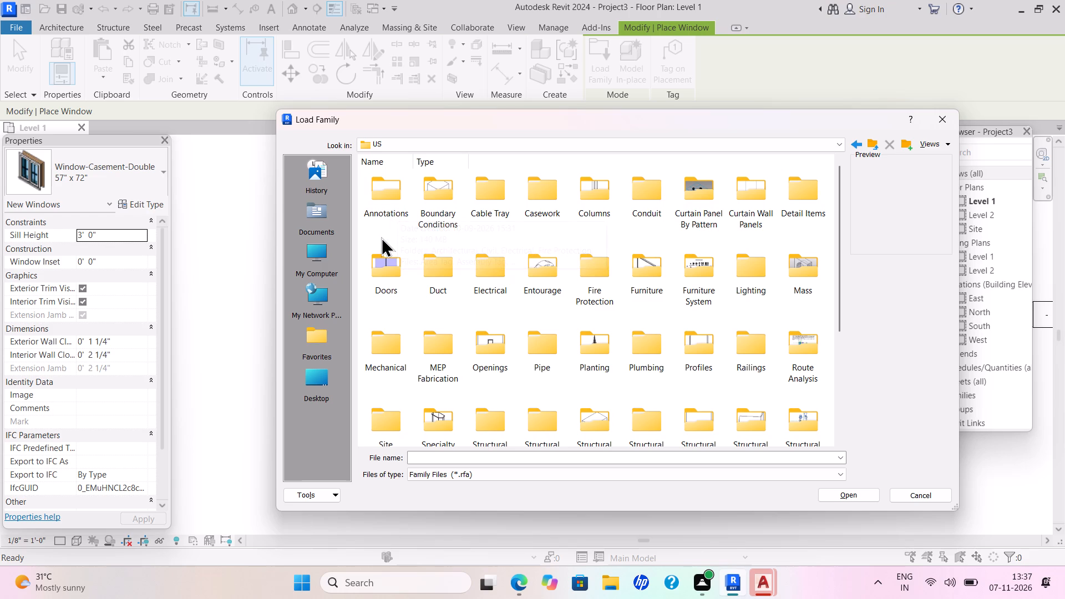
{"action": "scroll", "coordinate": [381, 237], "scroll_direction": "up", "scroll_amount": 2}
{"action": "scroll", "coordinate": [727, 253], "scroll_direction": "up", "scroll_amount": 2}
{"action": "scroll", "coordinate": [727, 253], "scroll_direction": "down", "scroll_amount": 3}
{"action": "scroll", "coordinate": [727, 253], "scroll_direction": "up", "scroll_amount": 3}
{"action": "scroll", "coordinate": [684, 347], "scroll_direction": "down", "scroll_amount": 2}
{"action": "scroll", "coordinate": [682, 351], "scroll_direction": "up", "scroll_amount": 2}
{"action": "scroll", "coordinate": [679, 354], "scroll_direction": "down", "scroll_amount": 1}
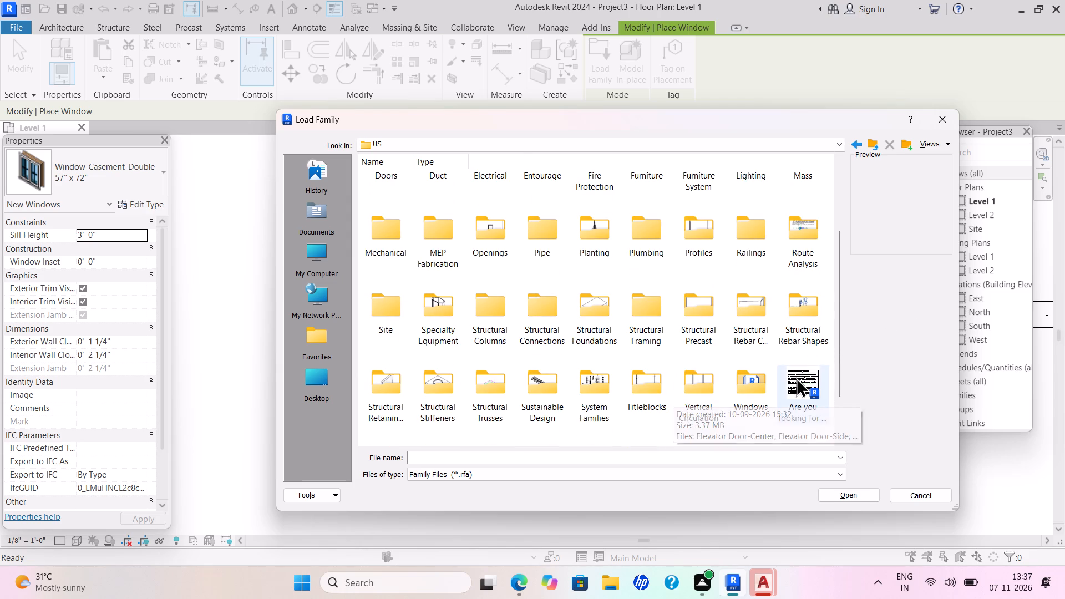
{"action": "double_click", "coordinate": [764, 385]}
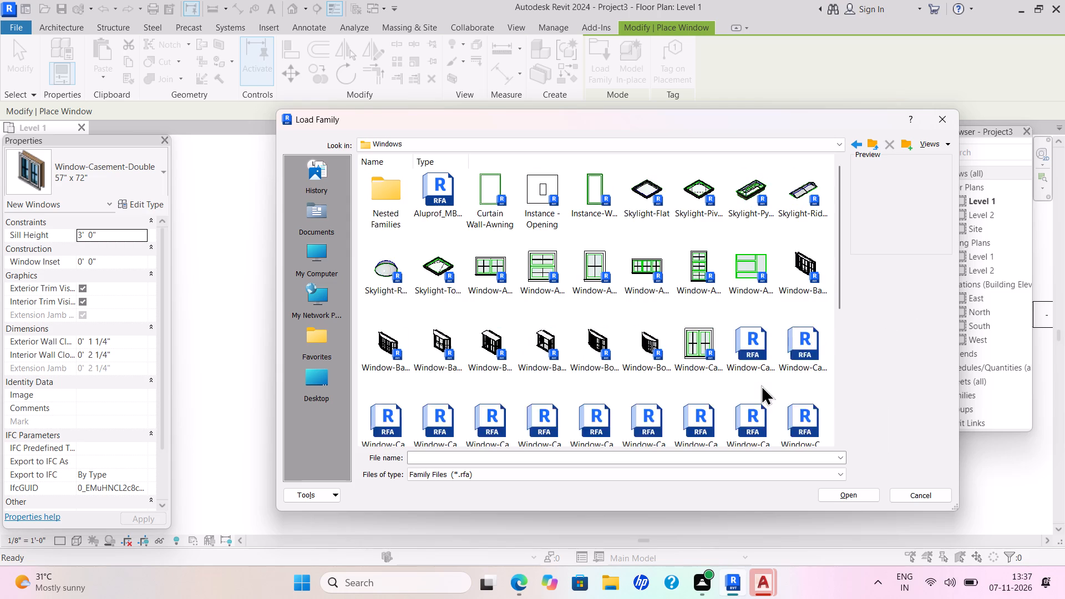
Load the louver window family from the Windows folder into the project.
{"action": "scroll", "coordinate": [727, 373], "scroll_direction": "down", "scroll_amount": 1}
{"action": "scroll", "coordinate": [728, 375], "scroll_direction": "up", "scroll_amount": 2}
{"action": "scroll", "coordinate": [728, 377], "scroll_direction": "down", "scroll_amount": 1}
{"action": "scroll", "coordinate": [728, 377], "scroll_direction": "up", "scroll_amount": 1}
{"action": "scroll", "coordinate": [728, 378], "scroll_direction": "down", "scroll_amount": 1}
{"action": "scroll", "coordinate": [728, 378], "scroll_direction": "up", "scroll_amount": 2}
{"action": "scroll", "coordinate": [728, 378], "scroll_direction": "down", "scroll_amount": 5}
{"action": "scroll", "coordinate": [728, 378], "scroll_direction": "up", "scroll_amount": 1}
{"action": "scroll", "coordinate": [728, 378], "scroll_direction": "down", "scroll_amount": 2}
{"action": "scroll", "coordinate": [728, 378], "scroll_direction": "up", "scroll_amount": 1}
{"action": "scroll", "coordinate": [728, 379], "scroll_direction": "down", "scroll_amount": 1}
{"action": "scroll", "coordinate": [728, 379], "scroll_direction": "up", "scroll_amount": 1}
{"action": "scroll", "coordinate": [762, 375], "scroll_direction": "down", "scroll_amount": 1}
{"action": "scroll", "coordinate": [770, 374], "scroll_direction": "up", "scroll_amount": 1}
{"action": "scroll", "coordinate": [777, 373], "scroll_direction": "down", "scroll_amount": 1}
{"action": "scroll", "coordinate": [787, 372], "scroll_direction": "up", "scroll_amount": 1}
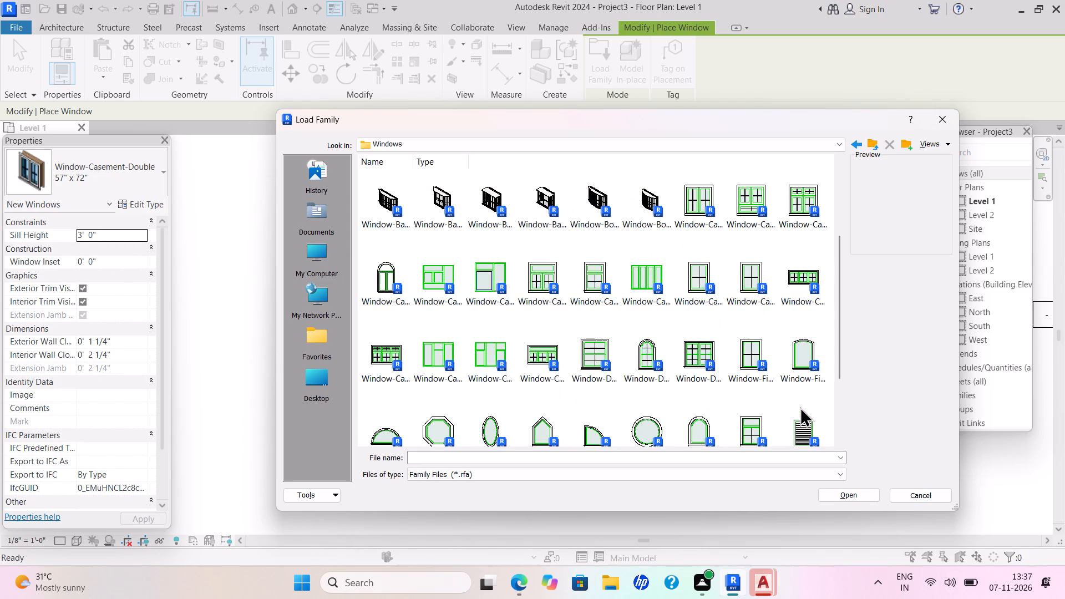
{"action": "double_click", "coordinate": [798, 415]}
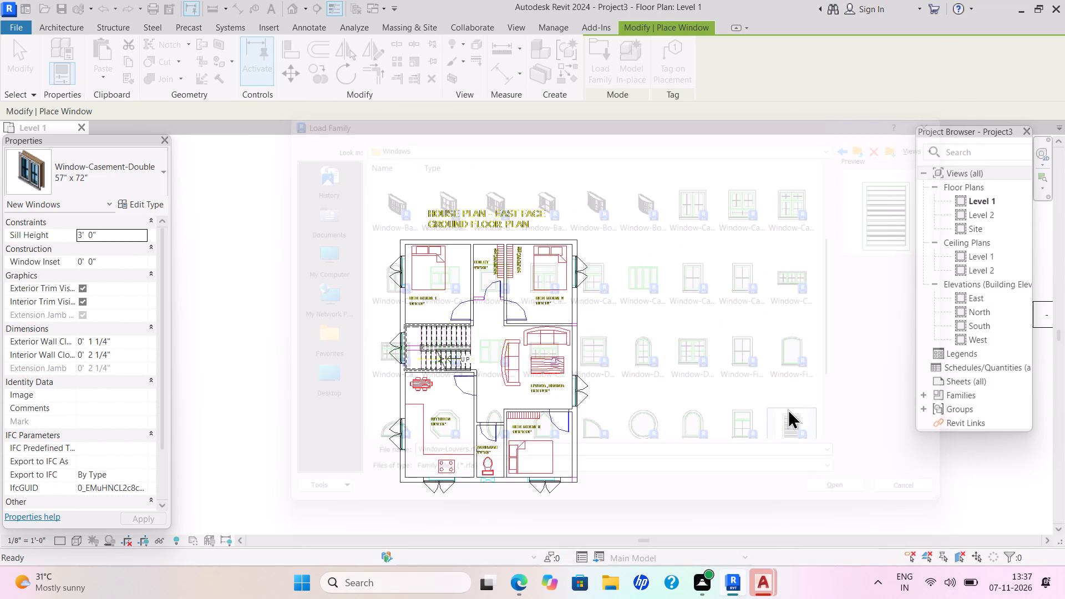
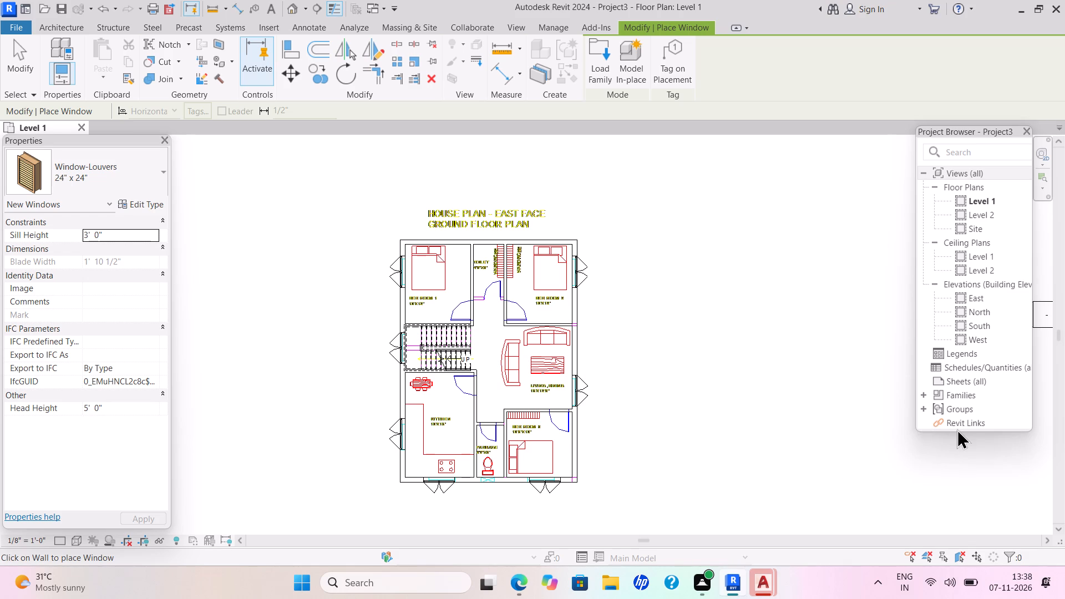
Place 24" x 24" louver windows at 7'-0" sill height in the south washroom's south wall and the toilet's north wall.
{"action": "left_click_drag", "start_coordinate": [107, 232], "coordinate": [108, 236]}
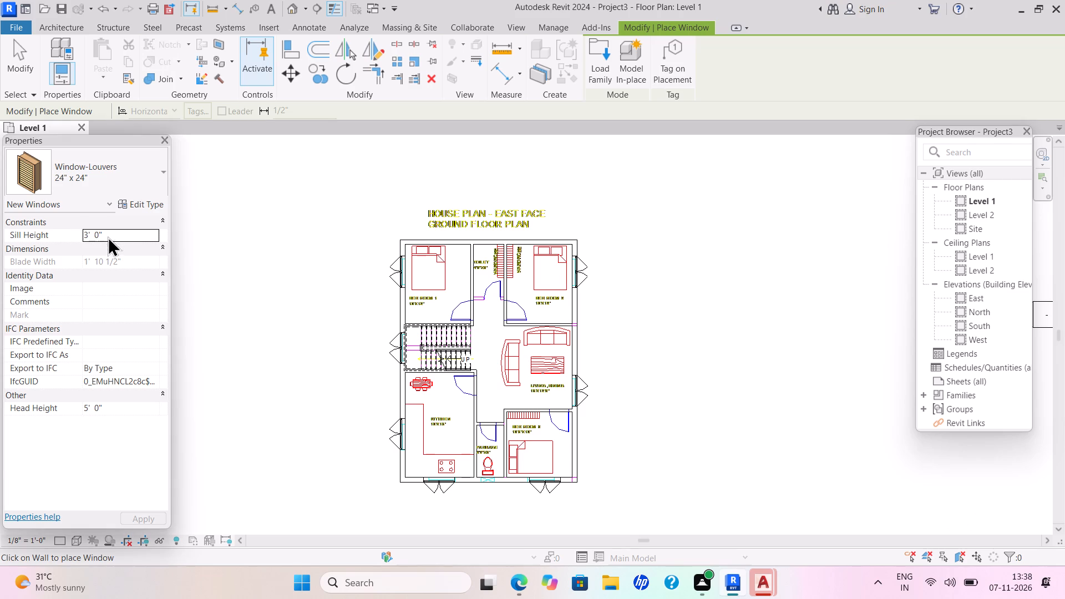
{"action": "left_click_drag", "start_coordinate": [108, 236], "coordinate": [104, 254]}
{"action": "key", "text": "BackSpace"}
{"action": "type", "text": "7'"}
{"action": "key", "text": "Return"}
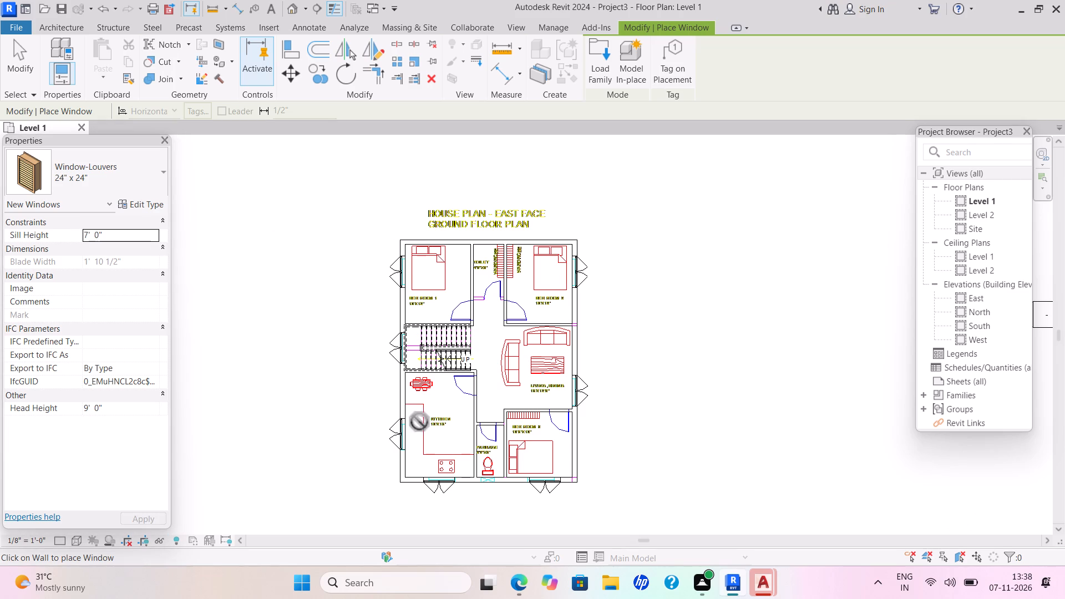
{"action": "left_click", "coordinate": [488, 485]}
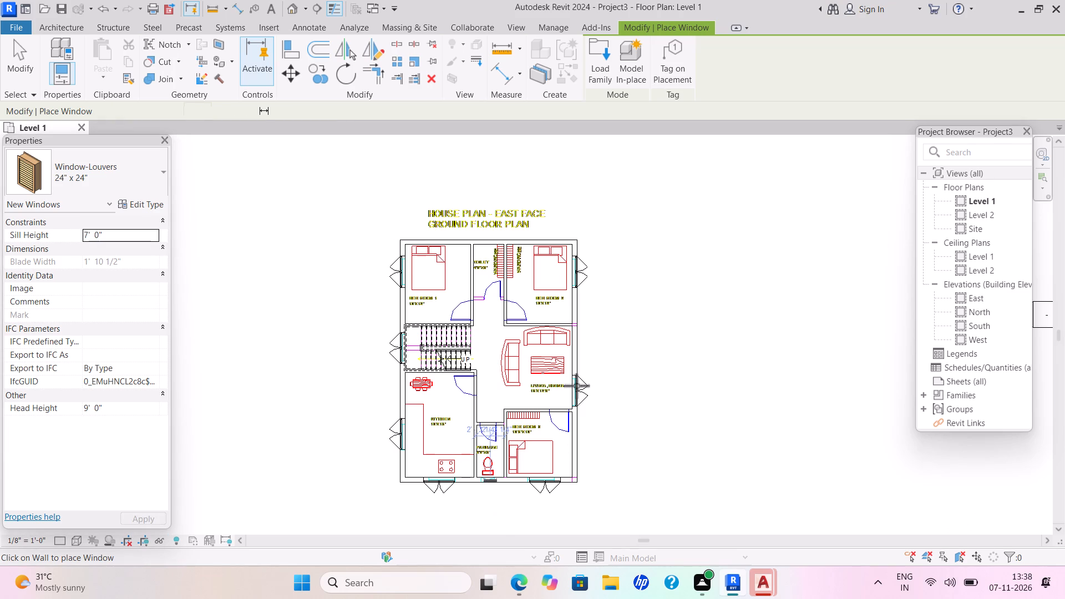
{"action": "left_click", "coordinate": [483, 243]}
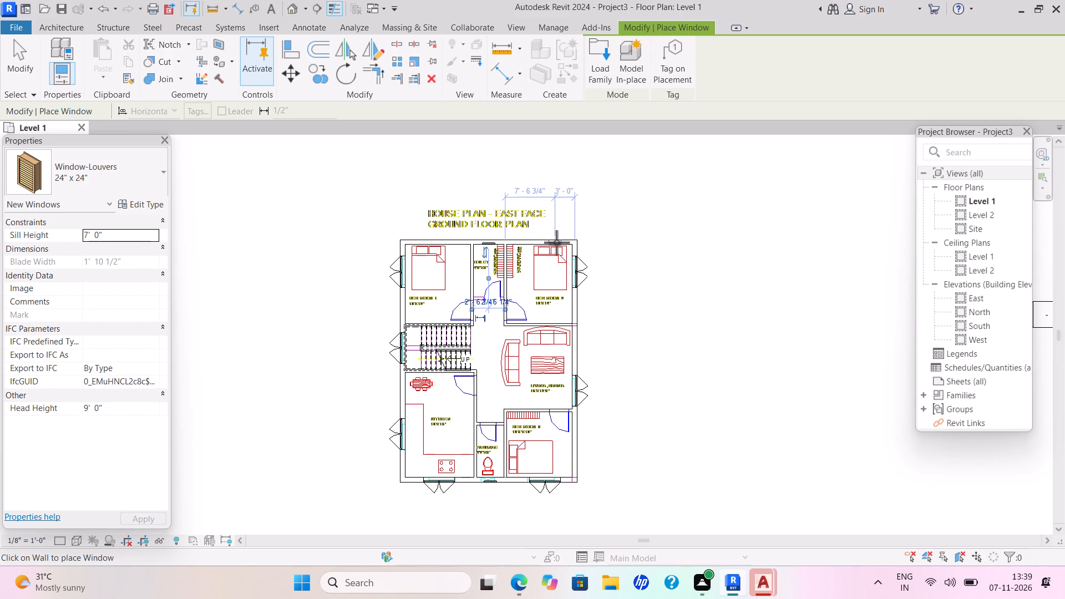
{"action": "key", "text": "Escape"}
{"action": "key", "text": "Escape"}
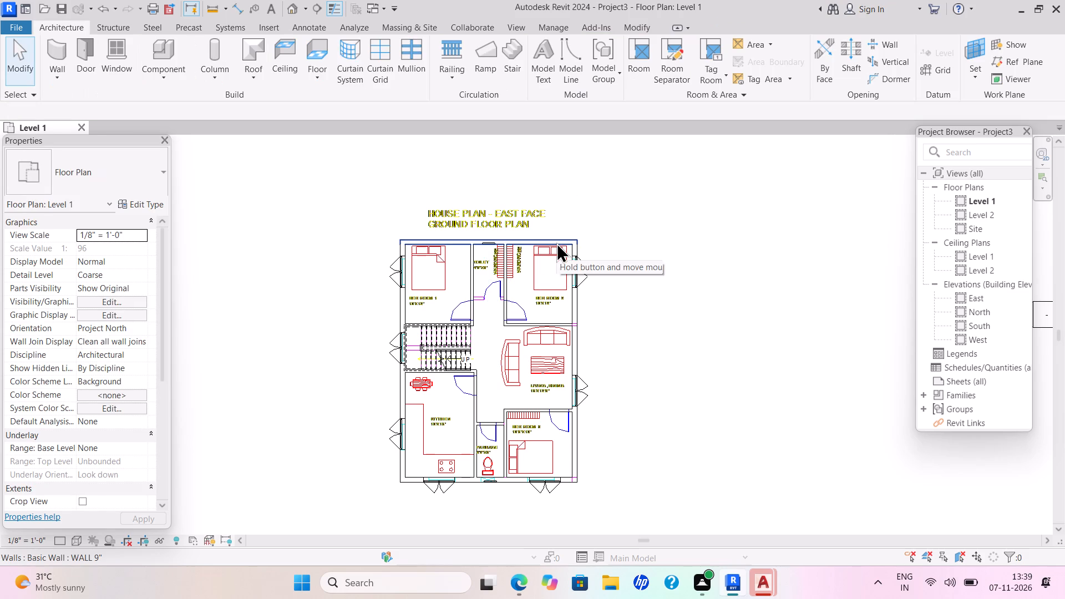
Delete the double casement window in the living/dining room's east wall.
{"action": "left_click", "coordinate": [581, 389]}
{"action": "key", "text": "Delete"}
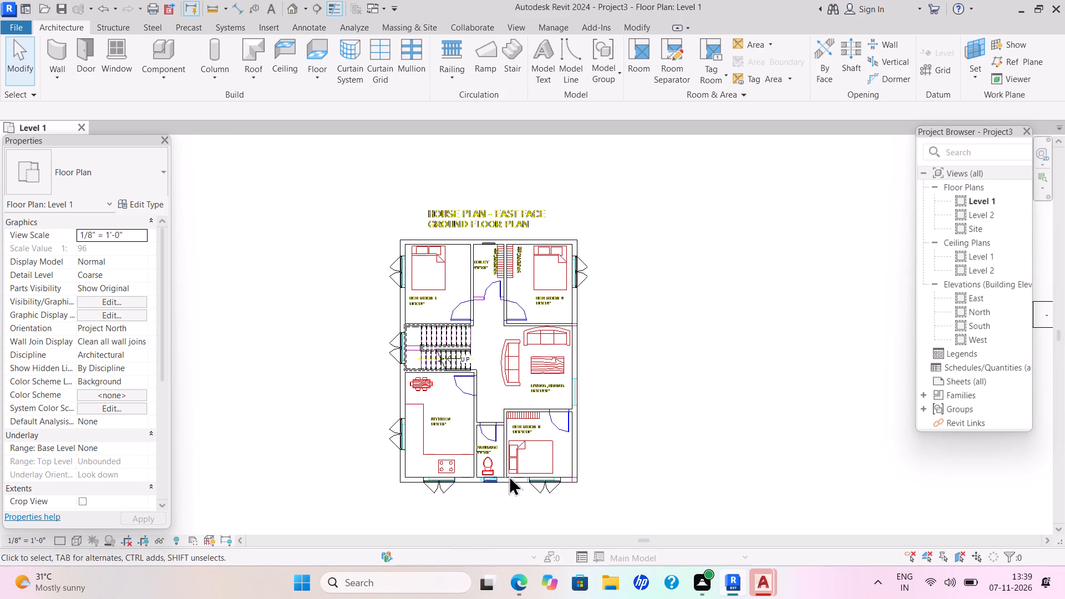
Place 36" x 84" single-flush doors matching the CAD swings for Bed Rooms 1, 2 and 3, the kitchen and the south washroom.
{"action": "left_click", "coordinate": [88, 73]}
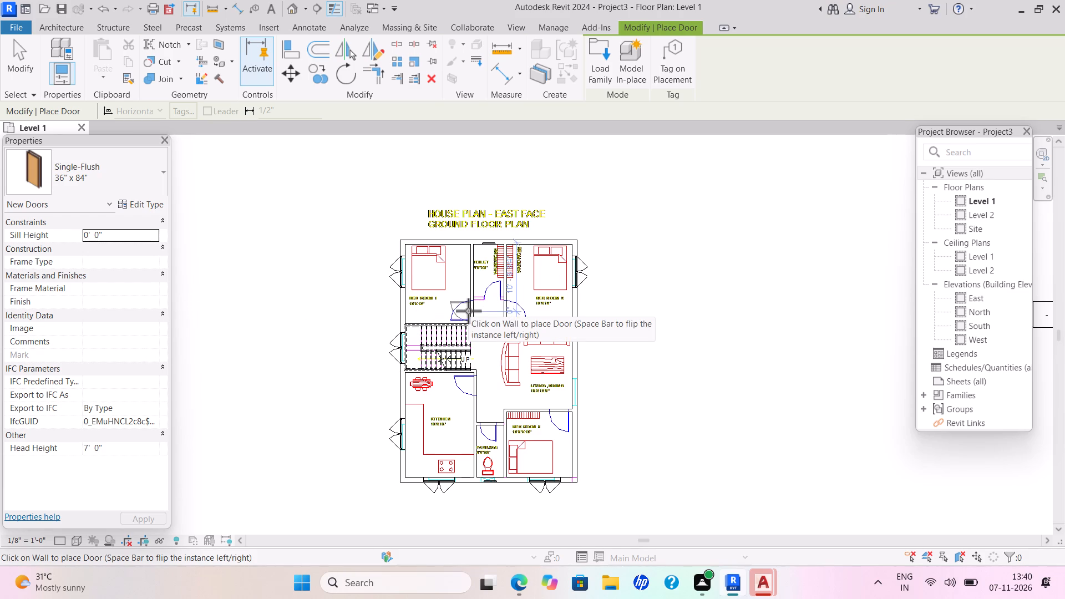
{"action": "key", "text": "space"}
{"action": "left_click", "coordinate": [425, 300]}
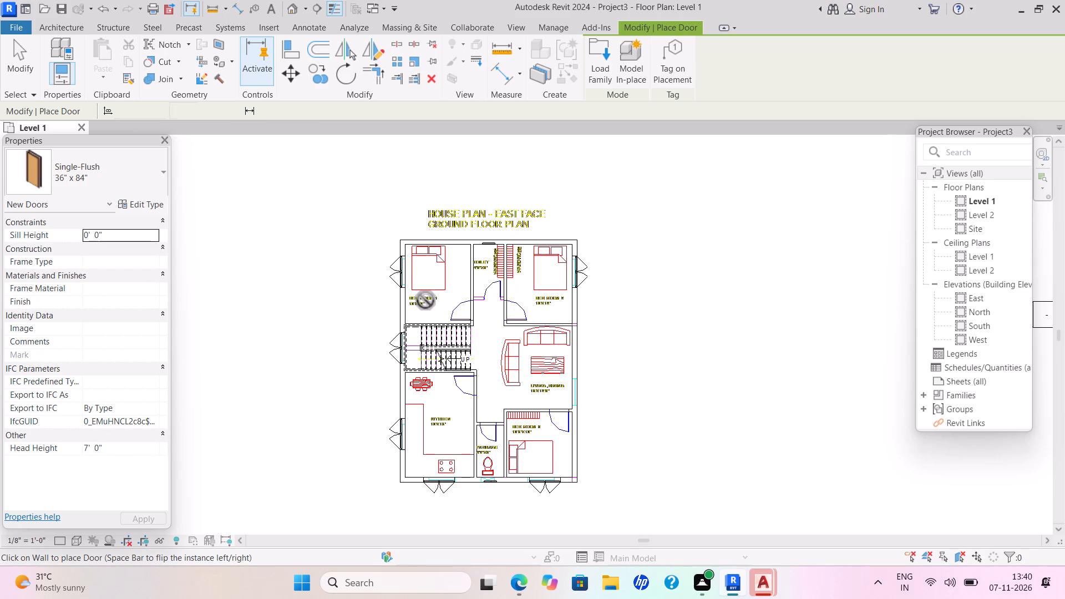
{"action": "left_click", "coordinate": [469, 312]}
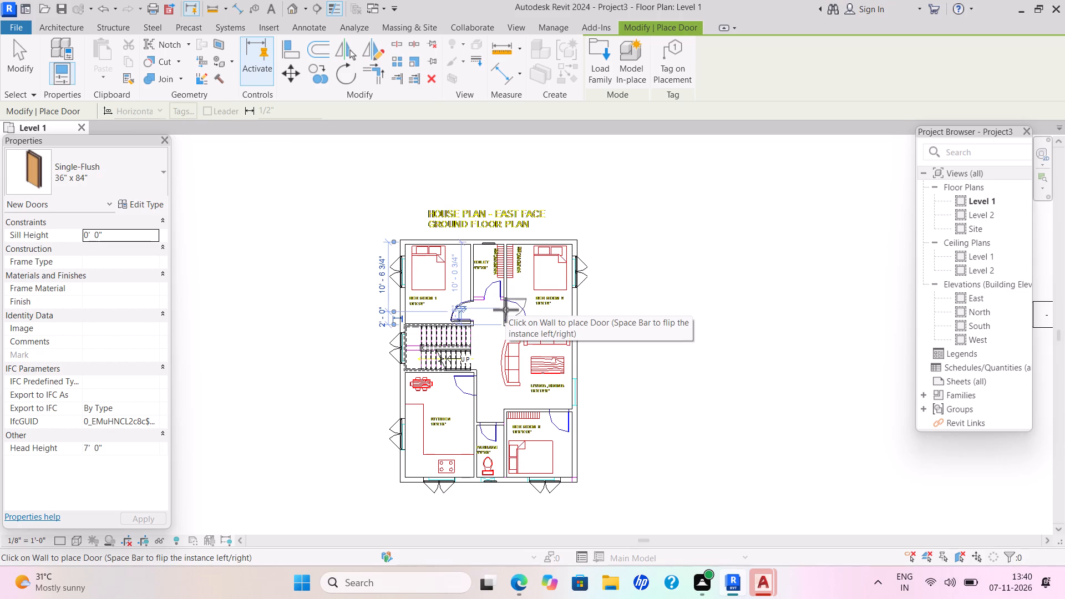
{"action": "key", "text": "space"}
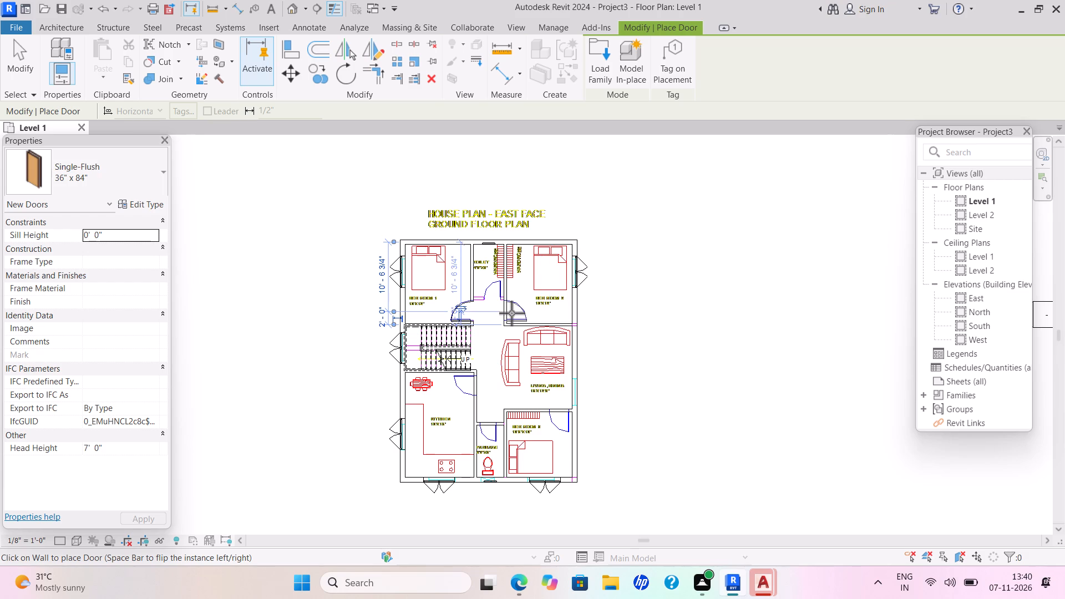
{"action": "left_click", "coordinate": [511, 313]}
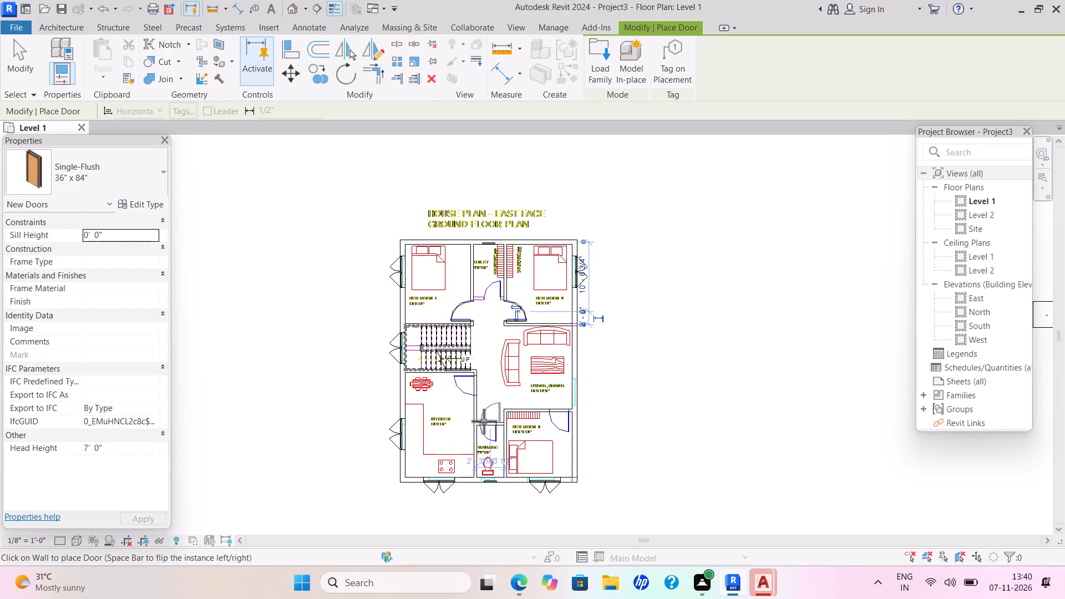
{"action": "left_click", "coordinate": [473, 388]}
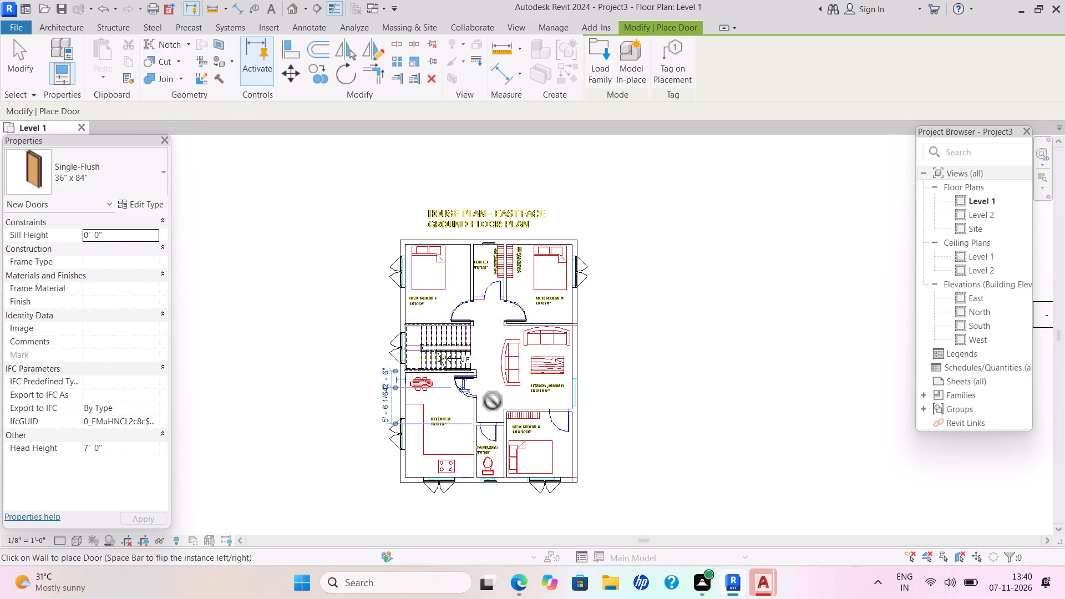
{"action": "key", "text": "space"}
{"action": "left_click", "coordinate": [491, 429]}
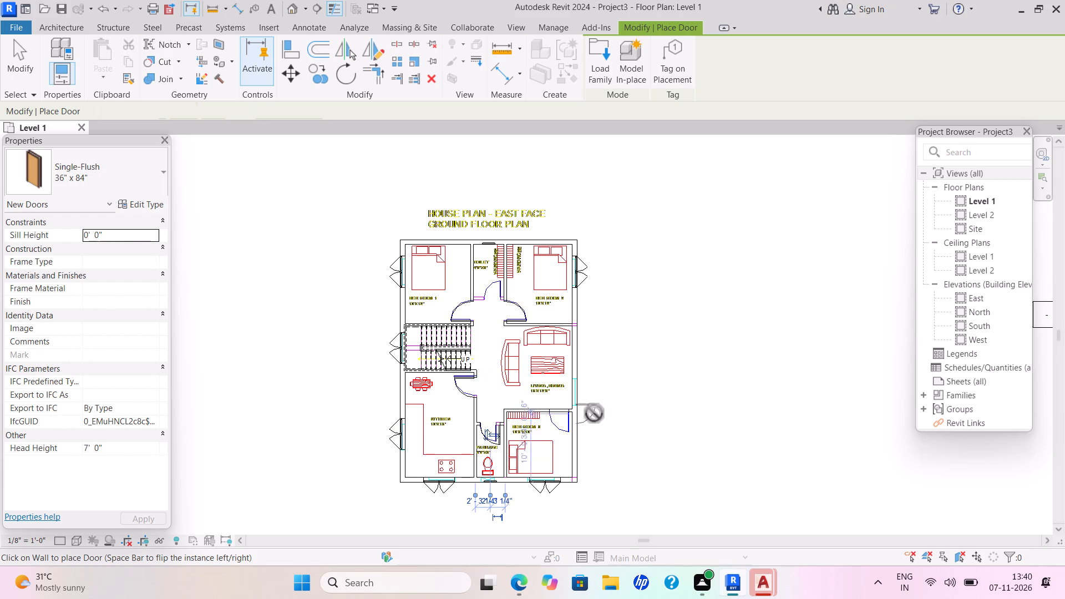
{"action": "left_click", "coordinate": [558, 412]}
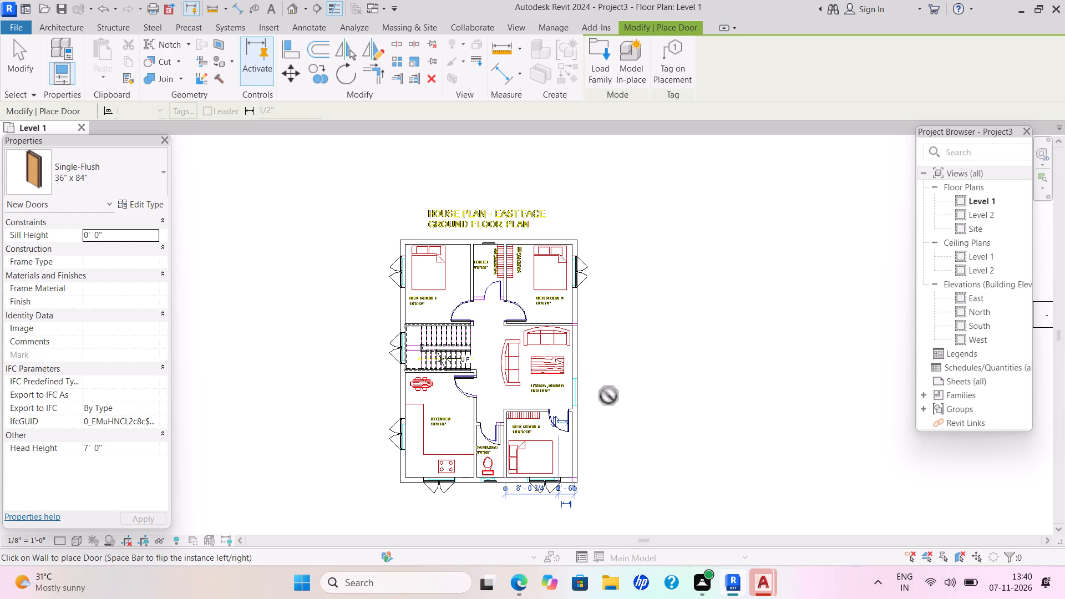
{"action": "key", "text": "Escape"}
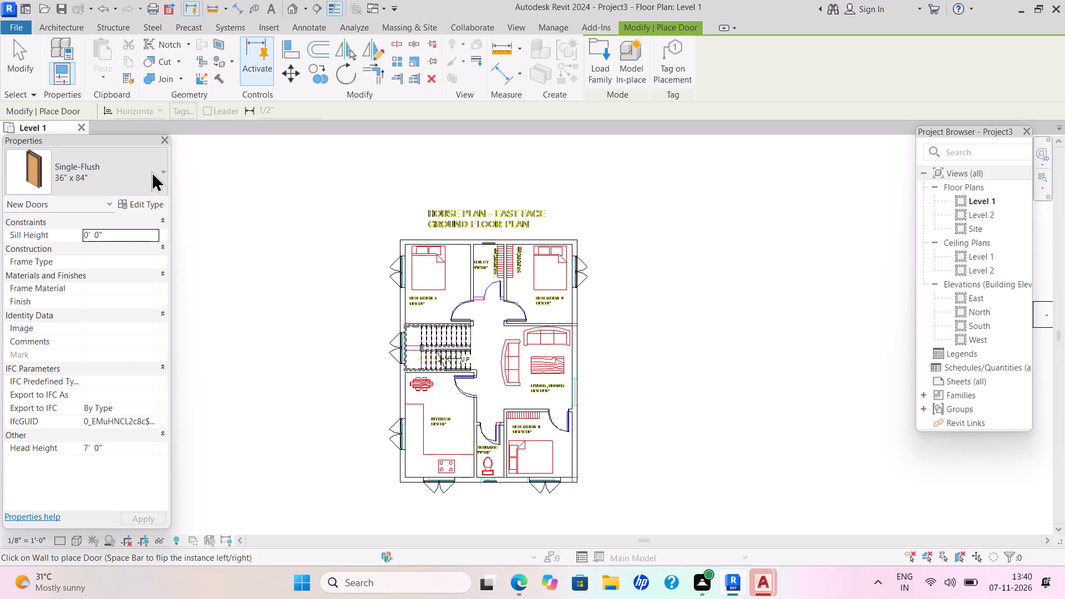
Draw a WALL 4.5" architectural wall along the CAD line closing the toilet's south side between the two bedroom walls.
{"action": "left_click", "coordinate": [60, 27]}
{"action": "left_click", "coordinate": [66, 75]}
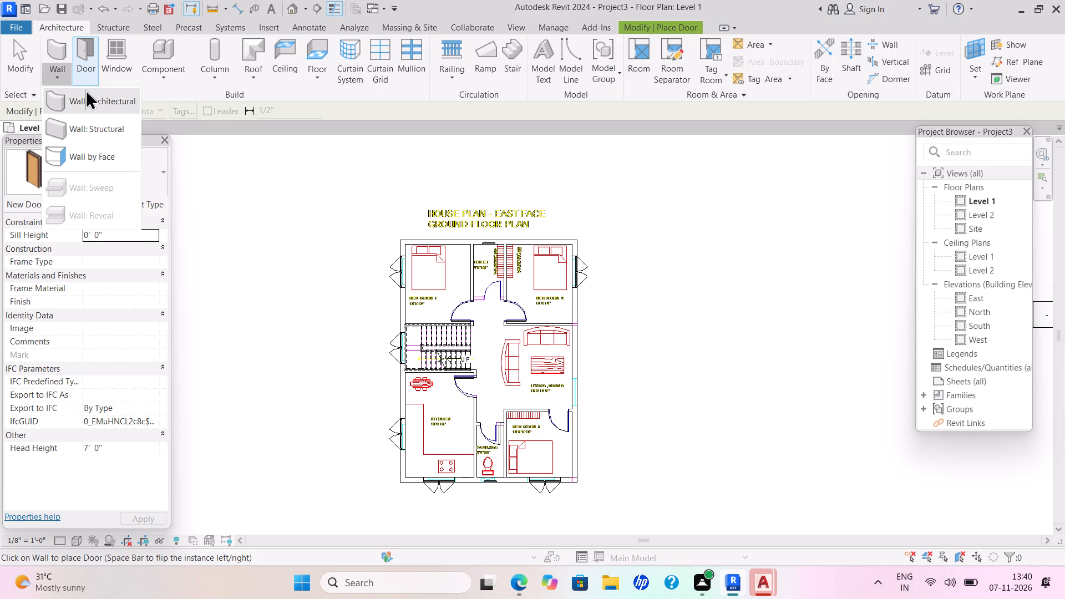
{"action": "left_click", "coordinate": [85, 92]}
{"action": "left_click", "coordinate": [162, 169]}
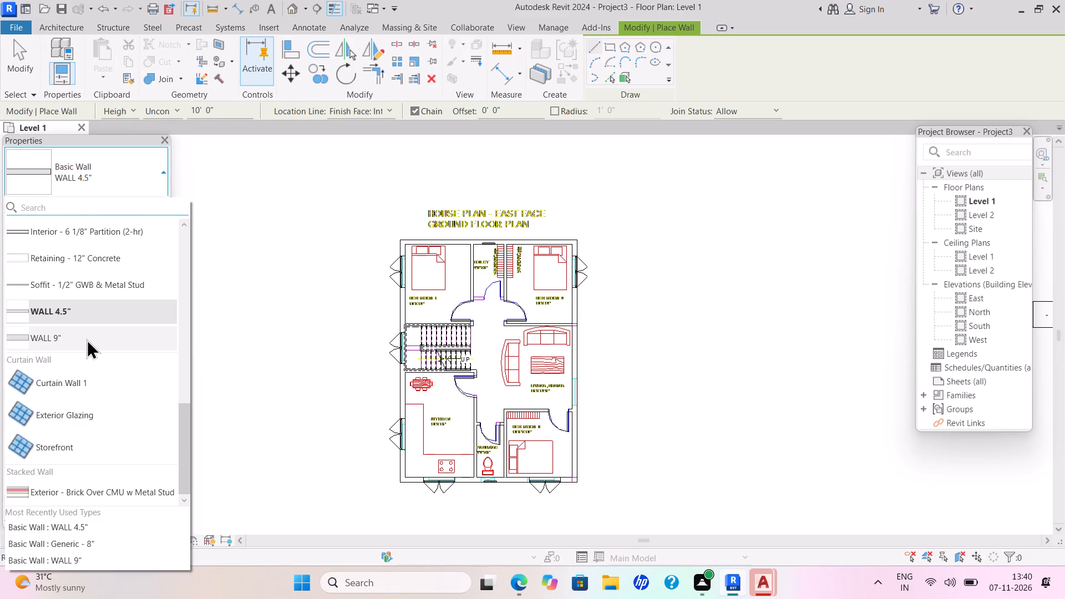
{"action": "left_click", "coordinate": [99, 312]}
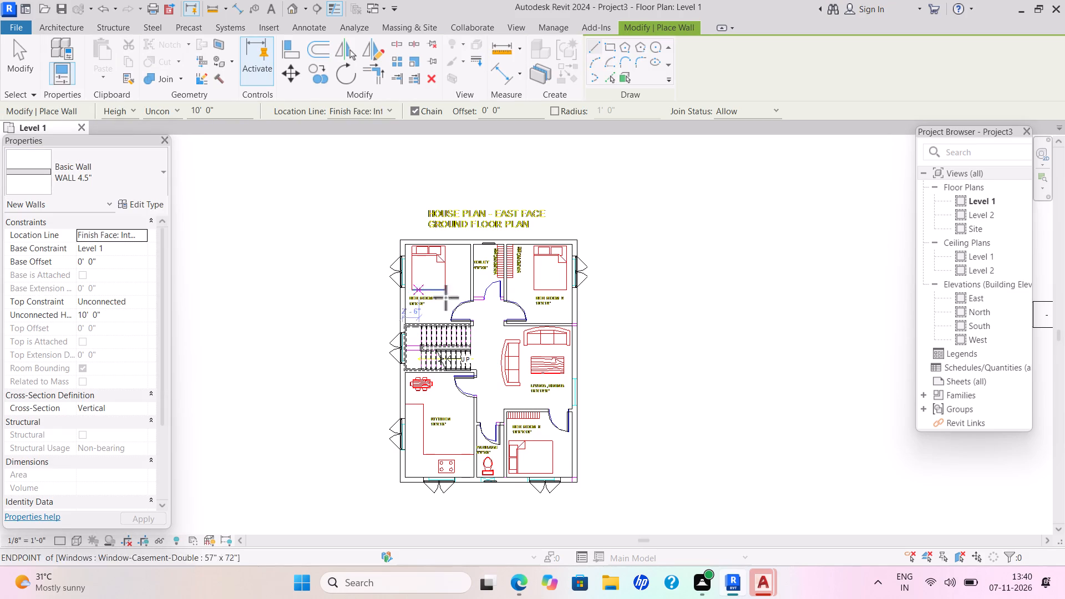
{"action": "scroll", "coordinate": [486, 301], "scroll_direction": "down", "scroll_amount": 1}
{"action": "scroll", "coordinate": [486, 301], "scroll_direction": "up", "scroll_amount": 4}
{"action": "scroll", "coordinate": [485, 300], "scroll_direction": "down", "scroll_amount": 1}
{"action": "scroll", "coordinate": [485, 300], "scroll_direction": "up", "scroll_amount": 1}
{"action": "scroll", "coordinate": [485, 300], "scroll_direction": "down", "scroll_amount": 1}
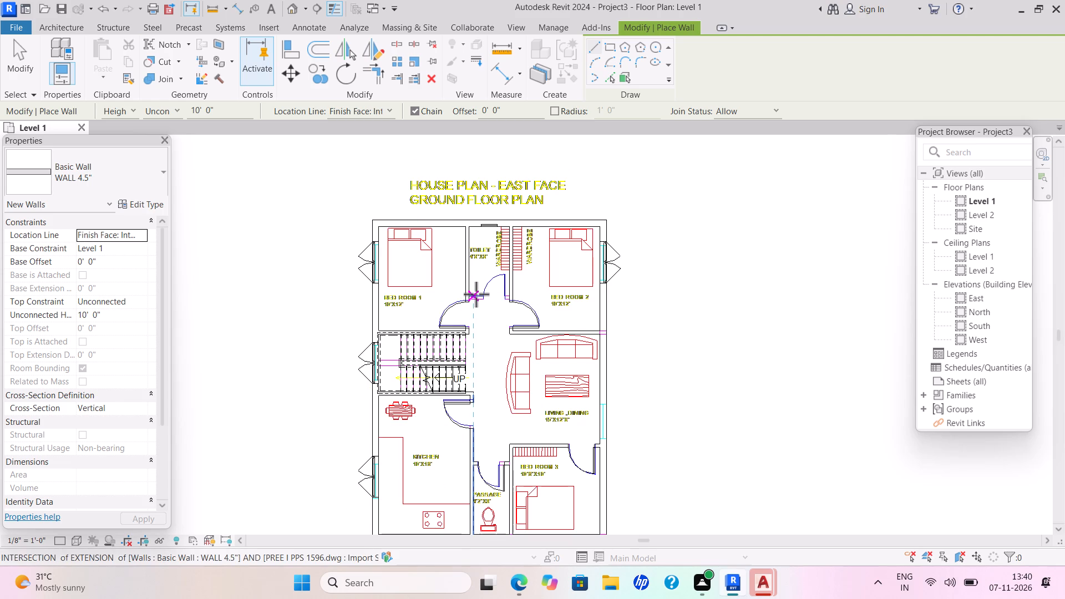
{"action": "left_click", "coordinate": [473, 292]}
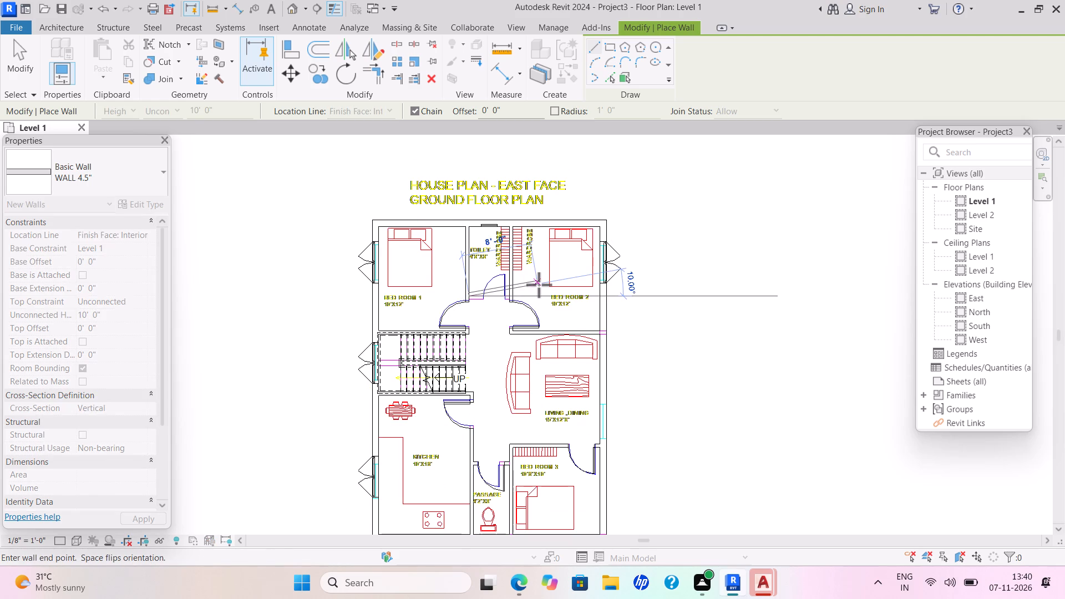
{"action": "key", "text": "space"}
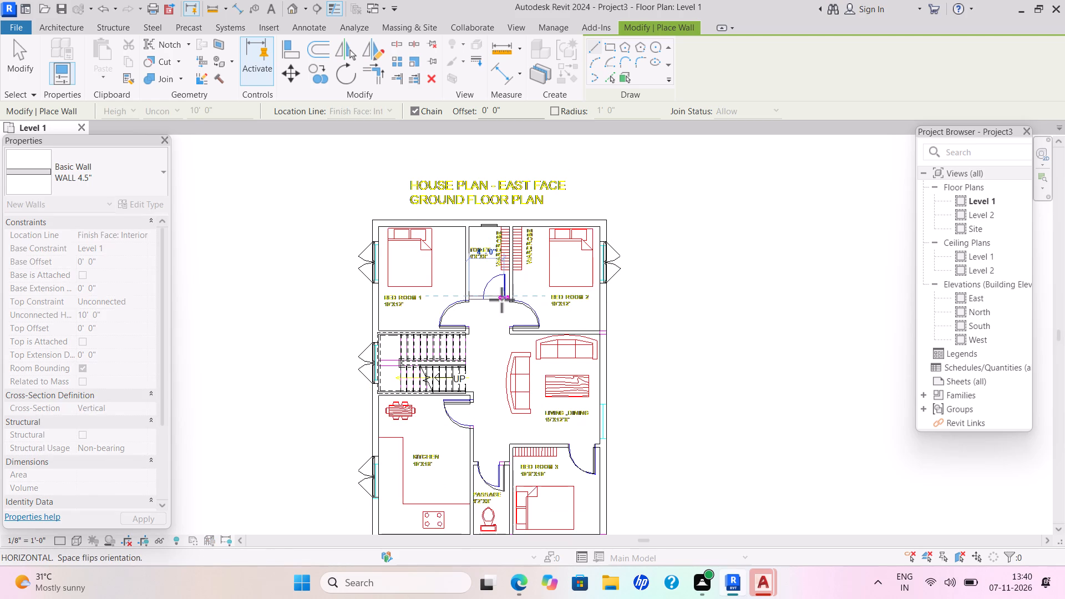
{"action": "left_click", "coordinate": [514, 293]}
{"action": "key", "text": "Escape"}
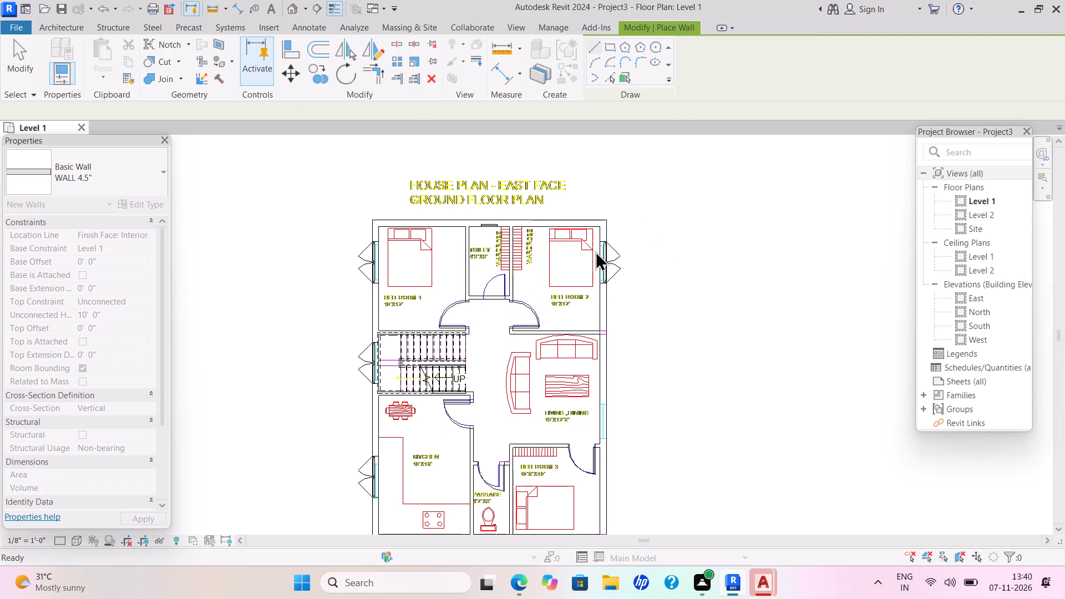
Place a 36" x 84" single-flush door in the toilet's south wall at the CAD door opening.
{"action": "left_click", "coordinate": [73, 30]}
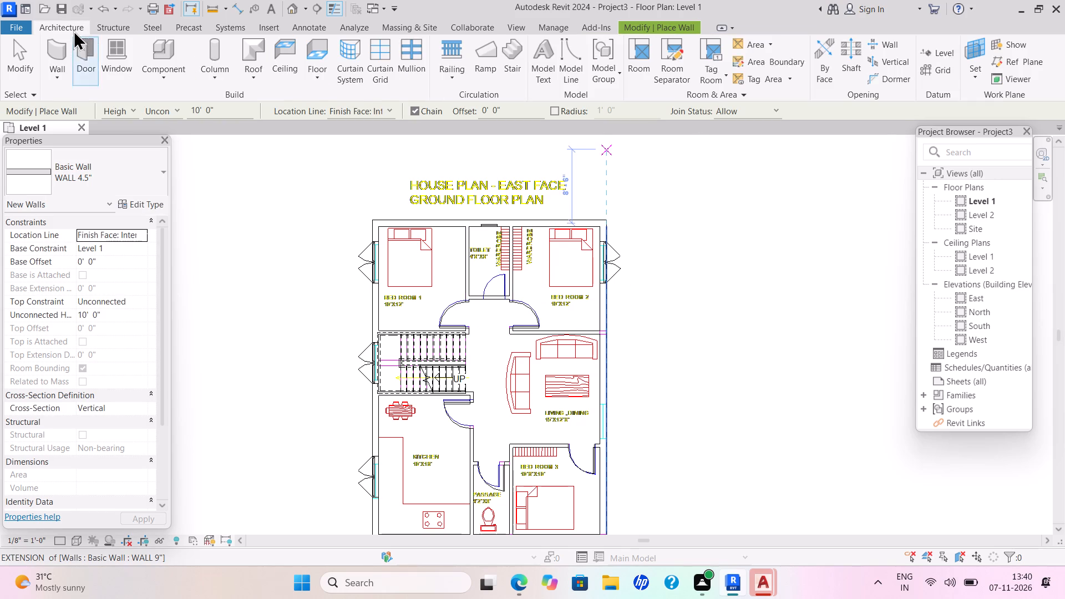
{"action": "left_click", "coordinate": [93, 67]}
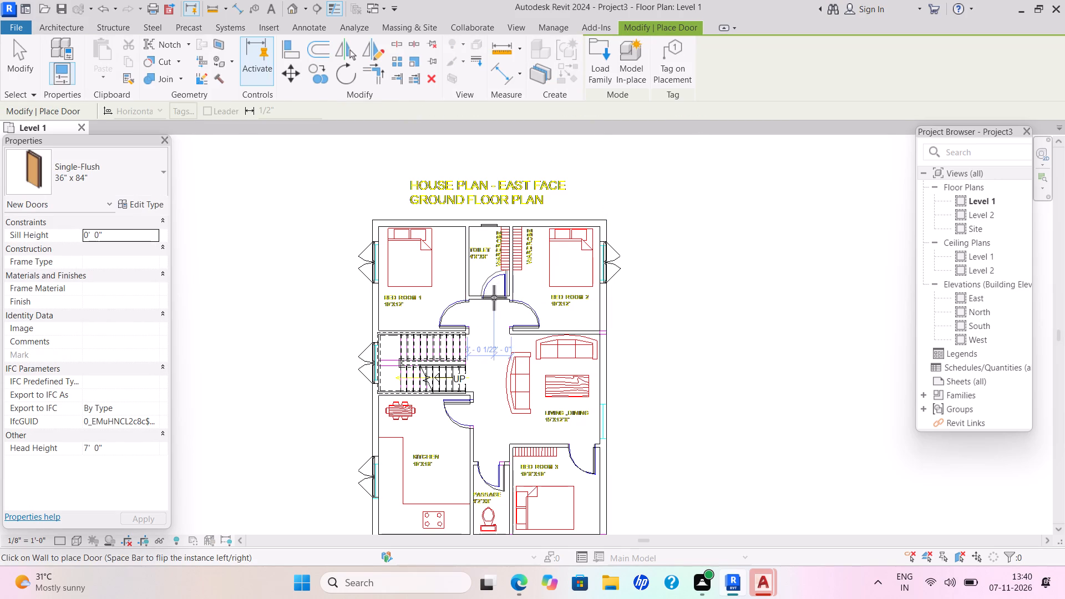
{"action": "left_click", "coordinate": [495, 296]}
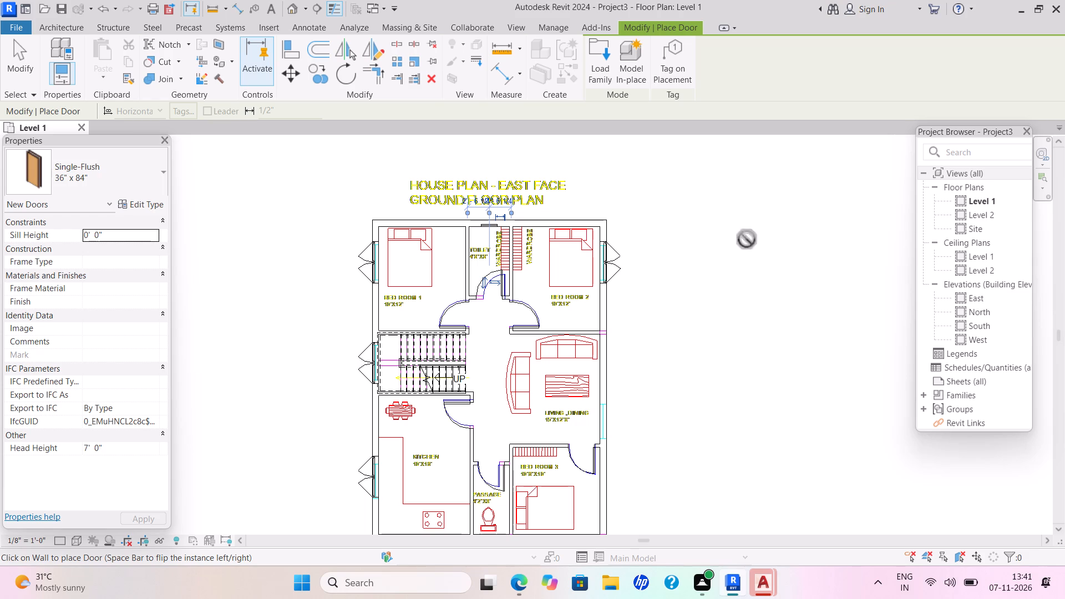
Place a 36" x 84" single-flush door in the living/dining room's east wall, just north of Bed Room 3.
{"action": "scroll", "coordinate": [642, 352], "scroll_direction": "down", "scroll_amount": 1}
{"action": "scroll", "coordinate": [642, 349], "scroll_direction": "up", "scroll_amount": 1}
{"action": "middle_click_drag", "start_coordinate": [641, 349], "coordinate": [603, 306]}
{"action": "scroll", "coordinate": [641, 349], "scroll_direction": "down", "scroll_amount": 1}
{"action": "scroll", "coordinate": [641, 346], "scroll_direction": "up", "scroll_amount": 2}
{"action": "scroll", "coordinate": [640, 338], "scroll_direction": "down", "scroll_amount": 2}
{"action": "scroll", "coordinate": [632, 327], "scroll_direction": "up", "scroll_amount": 1}
{"action": "scroll", "coordinate": [621, 317], "scroll_direction": "down", "scroll_amount": 5}
{"action": "scroll", "coordinate": [607, 309], "scroll_direction": "up", "scroll_amount": 1}
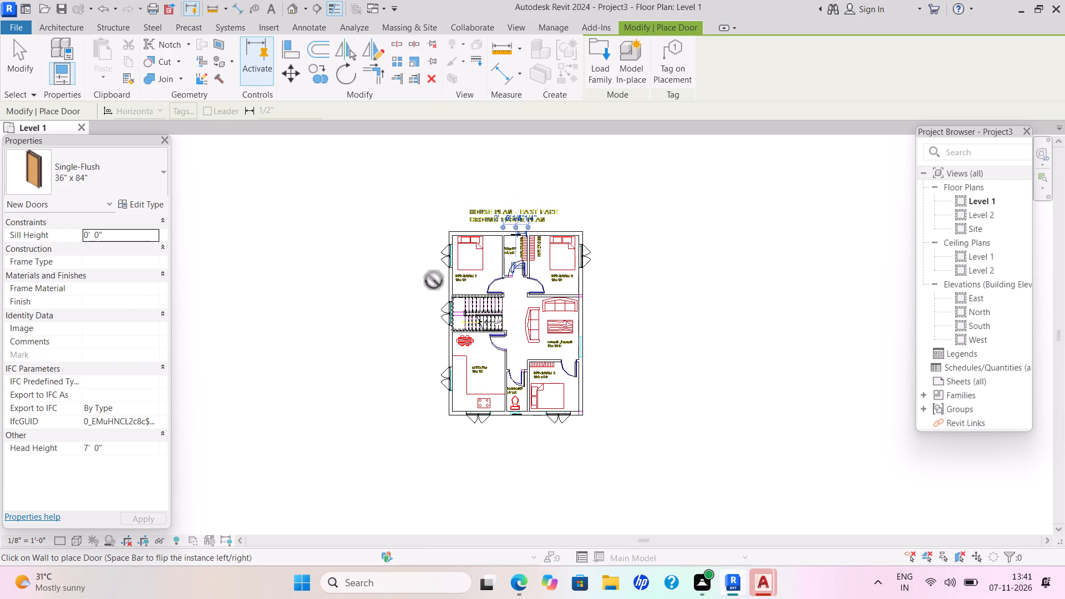
{"action": "left_click", "coordinate": [159, 175]}
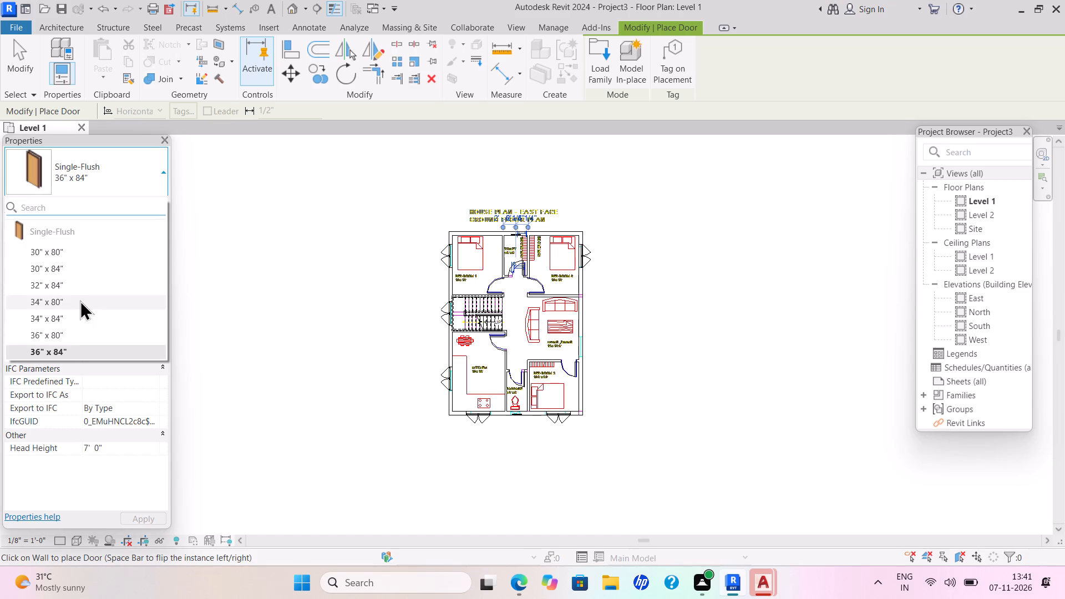
{"action": "left_click", "coordinate": [63, 353]}
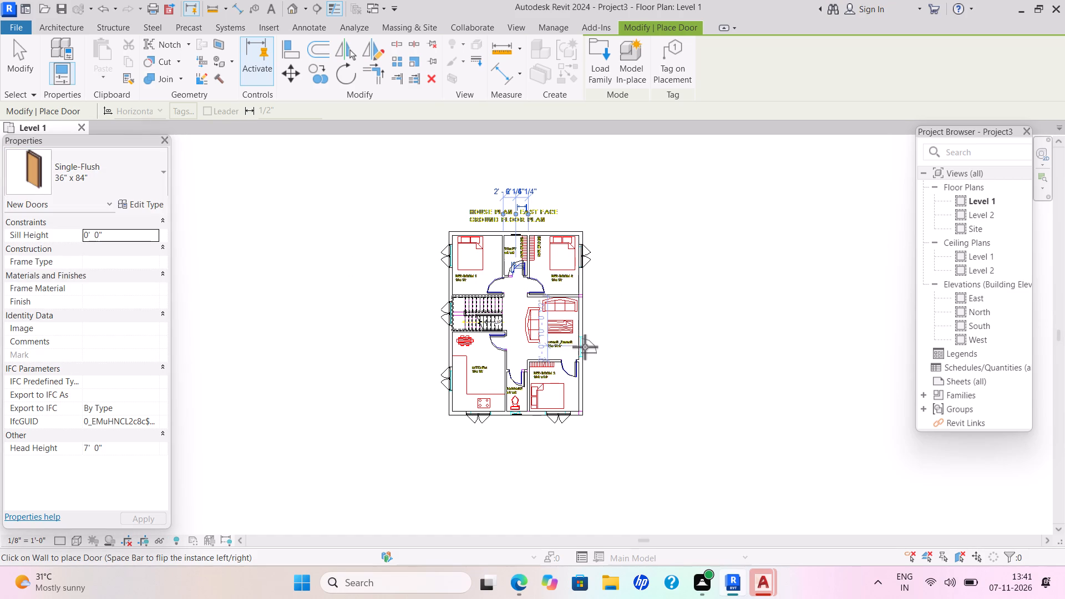
{"action": "left_click", "coordinate": [575, 352]}
{"action": "key", "text": "Escape"}
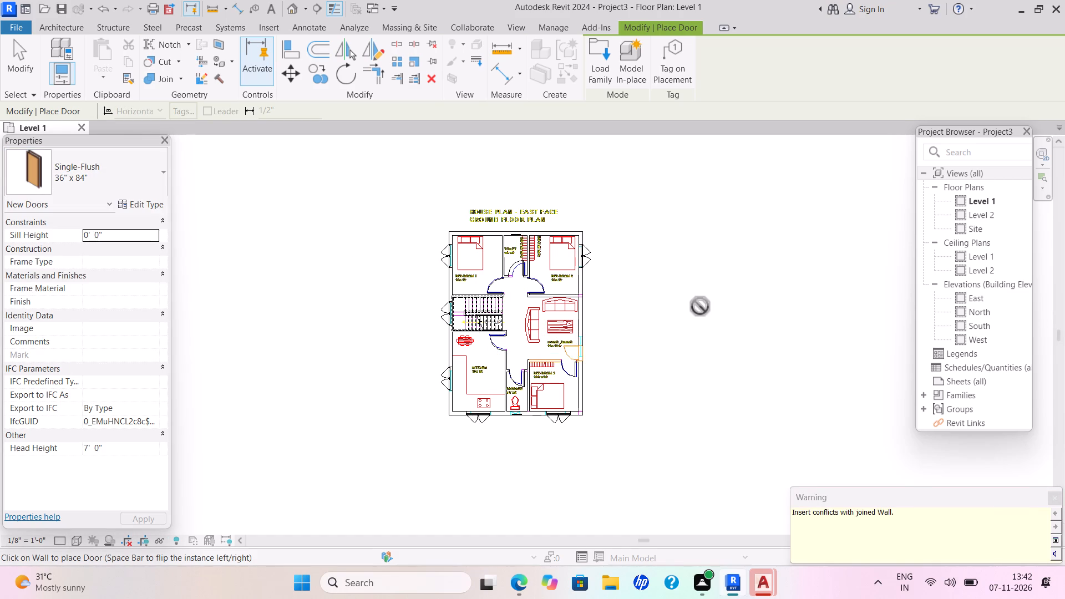
{"action": "key", "text": "Escape"}
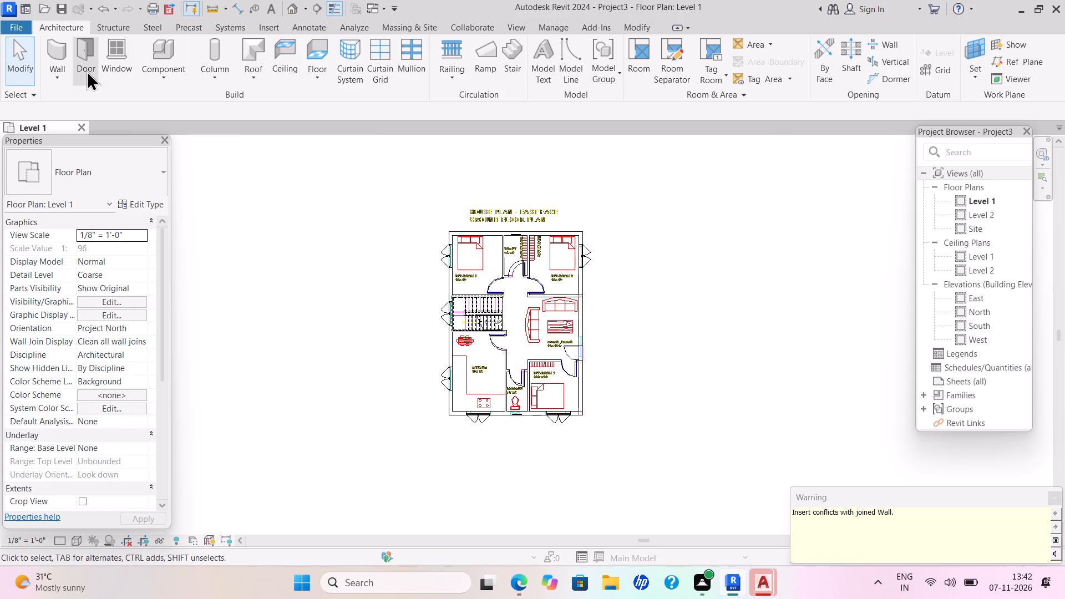
Load the Bed_17739 component family from the beds folder of the SHUBHAM CITY library in Documents.
{"action": "left_click", "coordinate": [166, 65]}
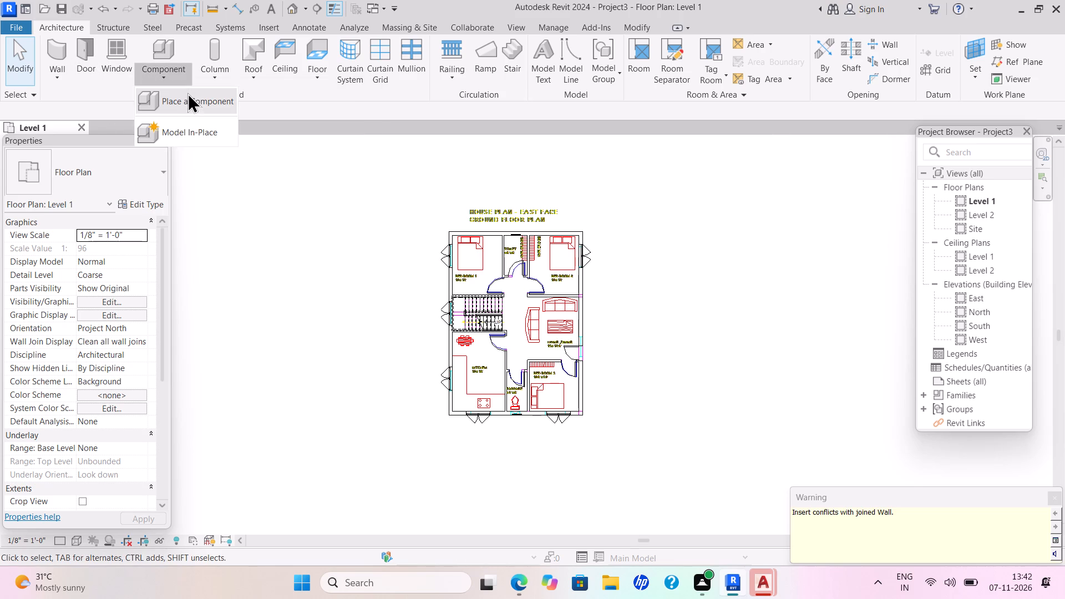
{"action": "left_click", "coordinate": [189, 105]}
{"action": "double_click", "coordinate": [585, 60]}
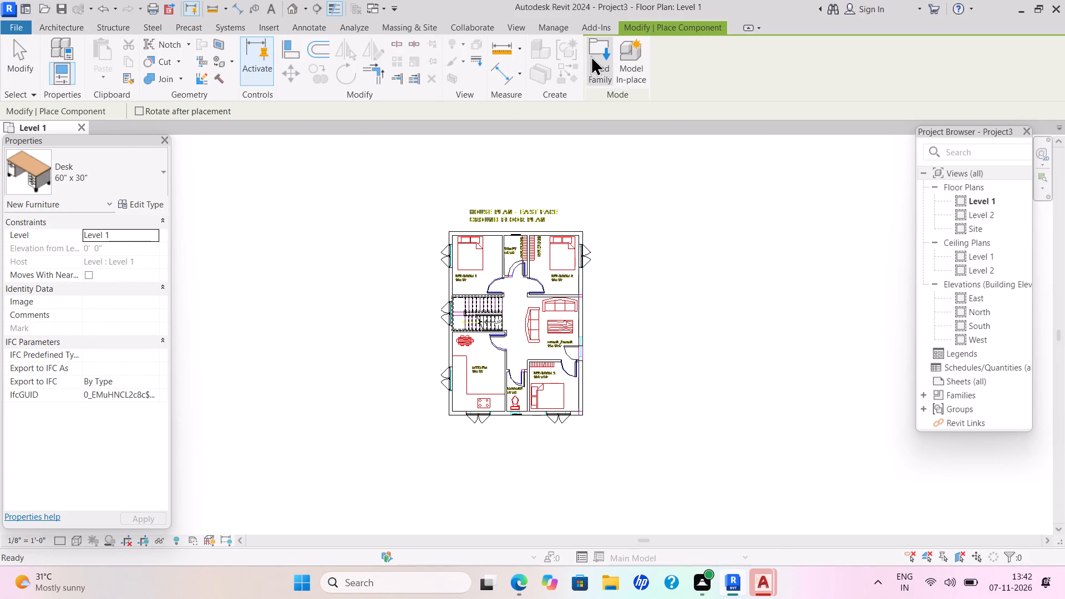
{"action": "double_click", "coordinate": [596, 53]}
{"action": "triple_click", "coordinate": [308, 231]}
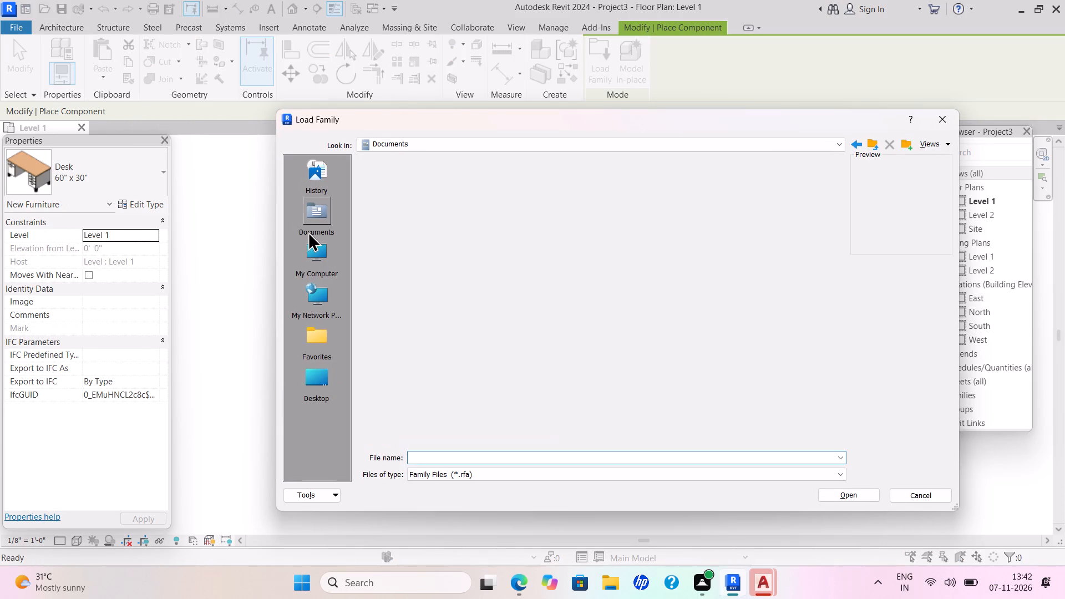
{"action": "double_click", "coordinate": [709, 199]}
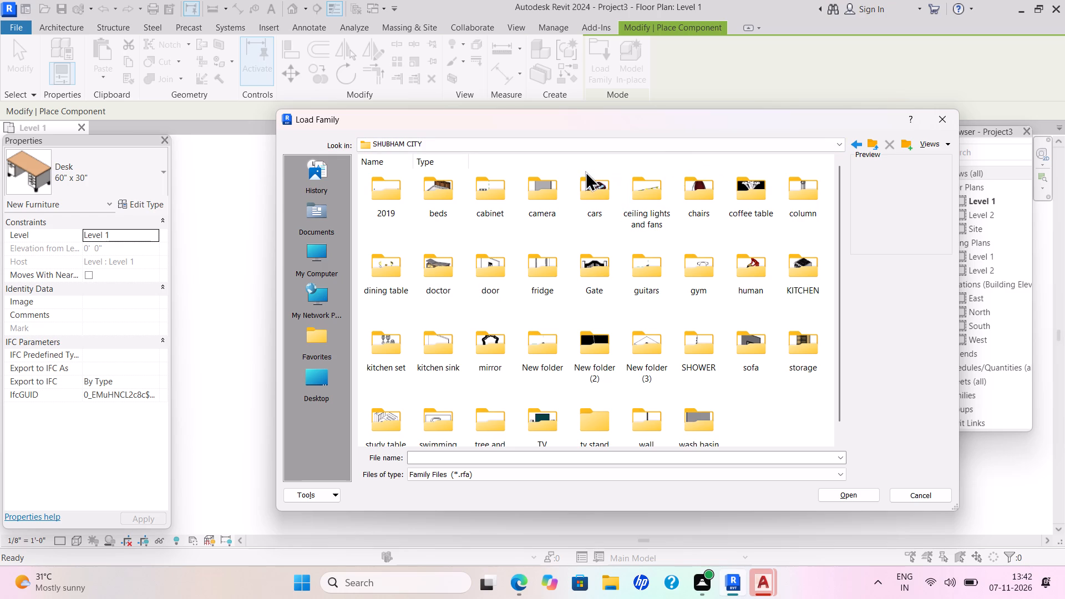
{"action": "double_click", "coordinate": [431, 198]}
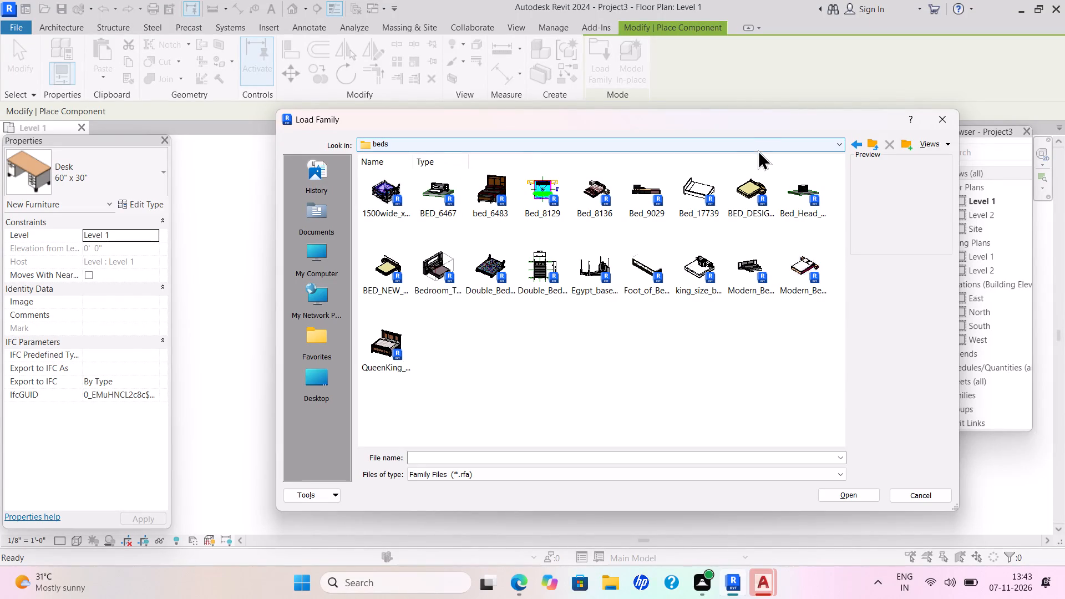
{"action": "double_click", "coordinate": [684, 204]}
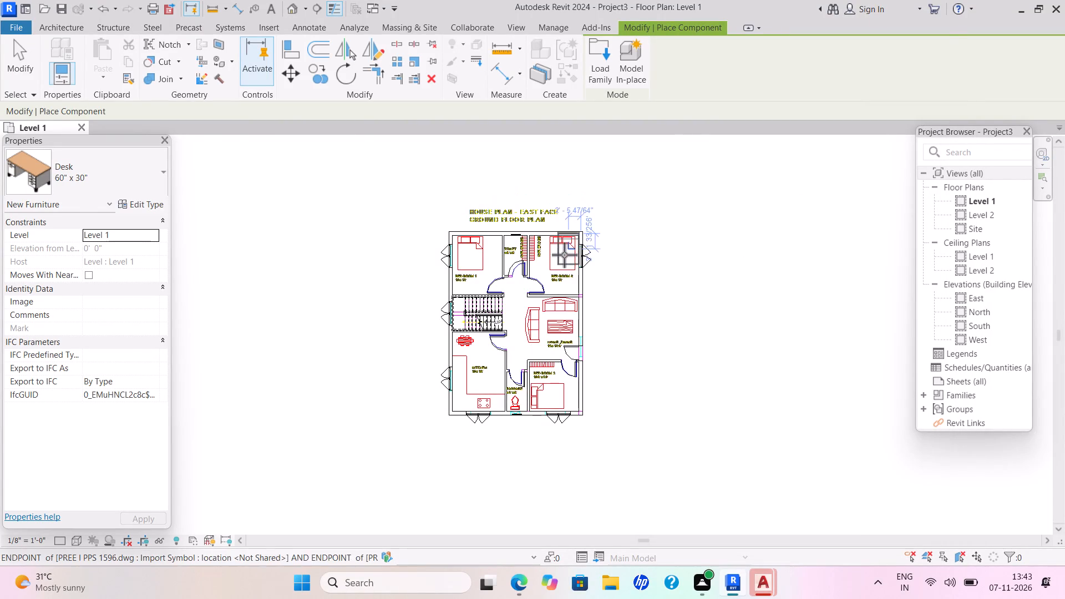
Place Bed_17739 over the CAD bed symbols in the north-east, north-west and south-east bedrooms, rotating the south-east one 90° to match.
{"action": "left_click", "coordinate": [564, 255]}
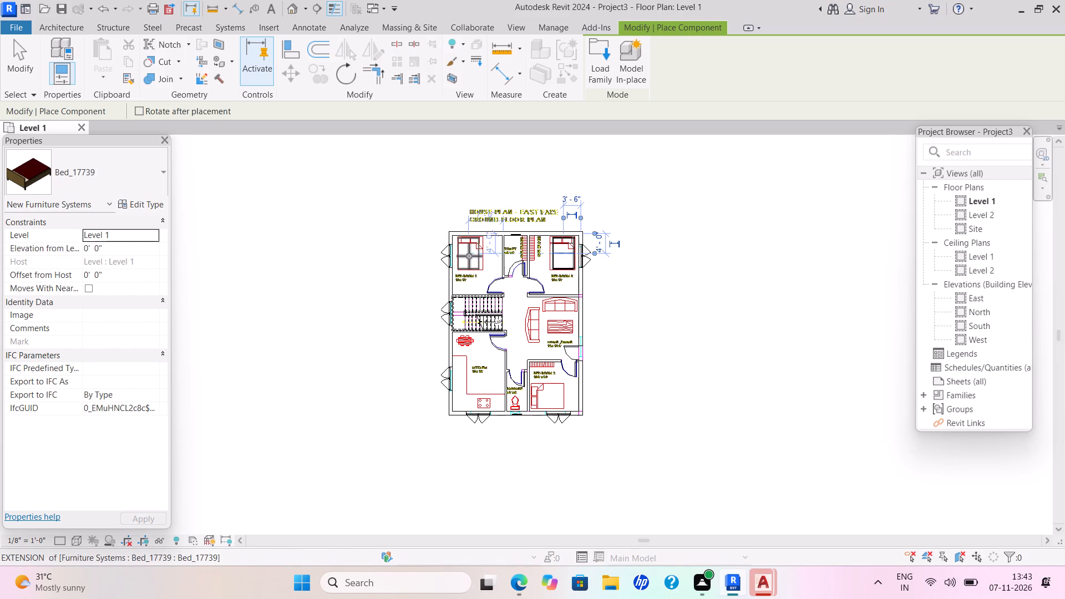
{"action": "left_click", "coordinate": [469, 256]}
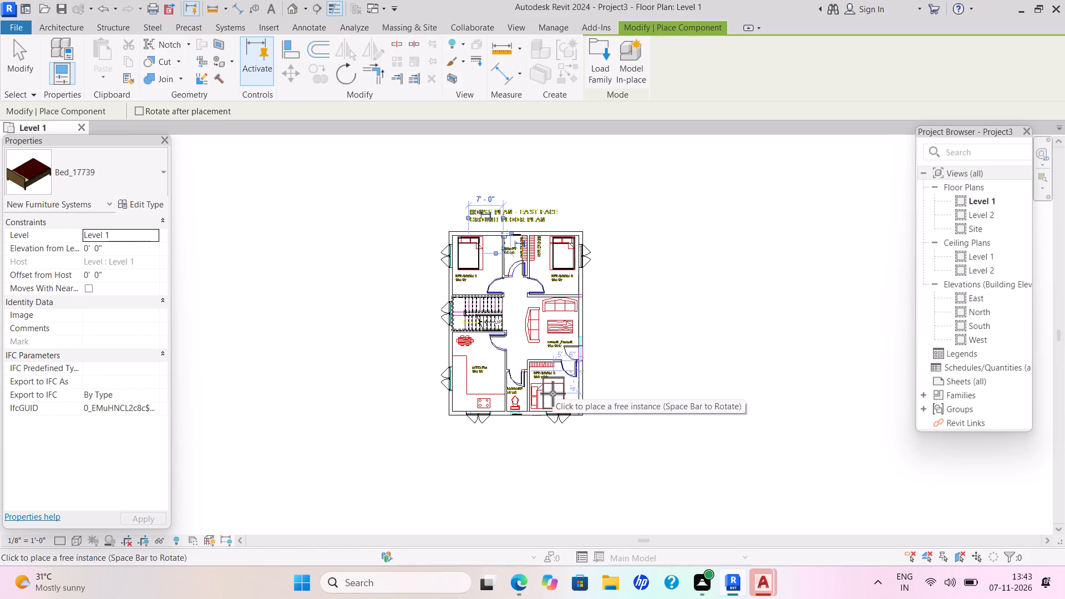
{"action": "key", "text": "space"}
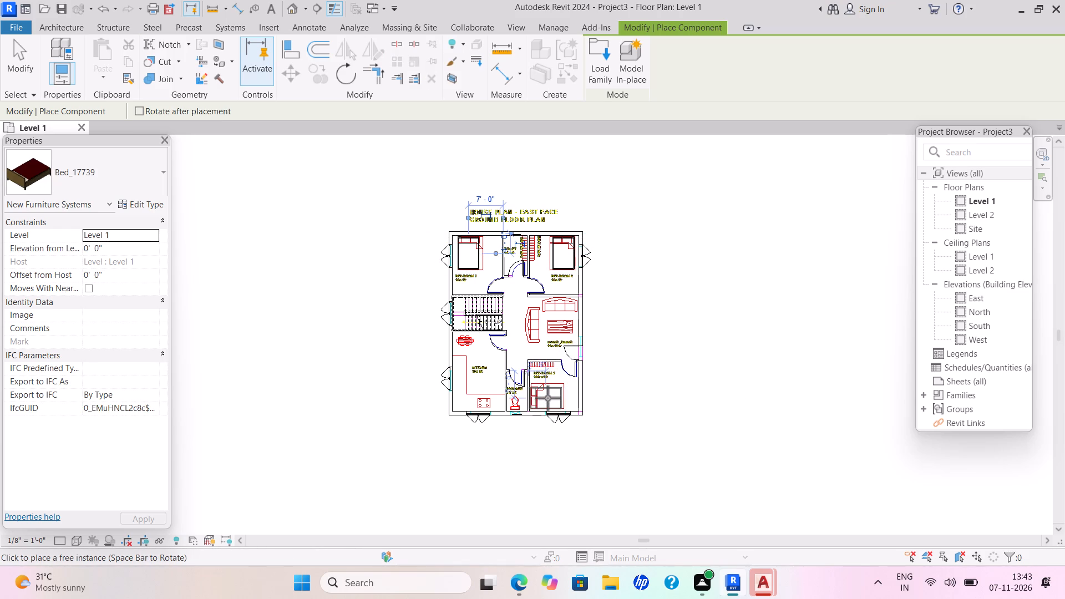
{"action": "left_click", "coordinate": [547, 398]}
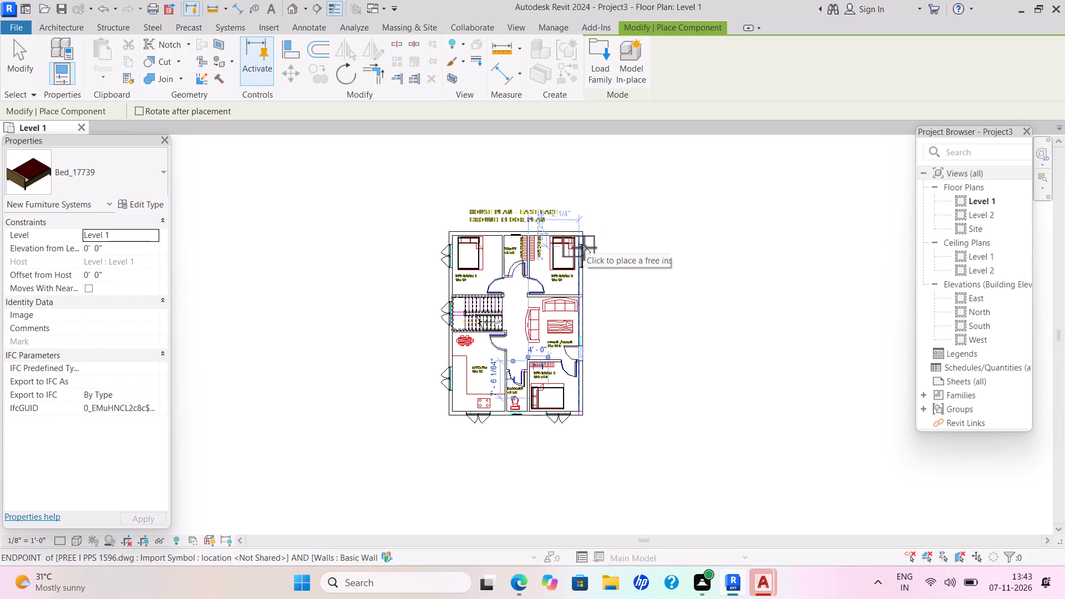
{"action": "key", "text": "Escape"}
{"action": "key", "text": "Escape"}
{"action": "key", "text": "Escape"}
Load a component family from the wash basin folder of the SHUBHAM CITY library in Documents.
{"action": "left_click", "coordinate": [164, 73]}
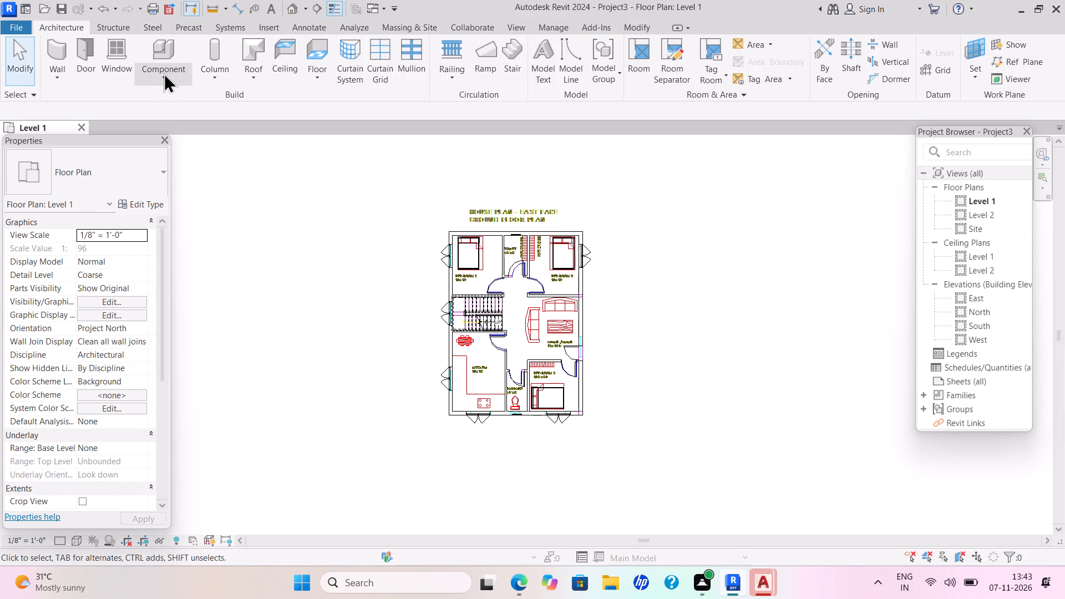
{"action": "left_click", "coordinate": [194, 92]}
{"action": "left_click", "coordinate": [606, 68]}
{"action": "left_click", "coordinate": [600, 66]}
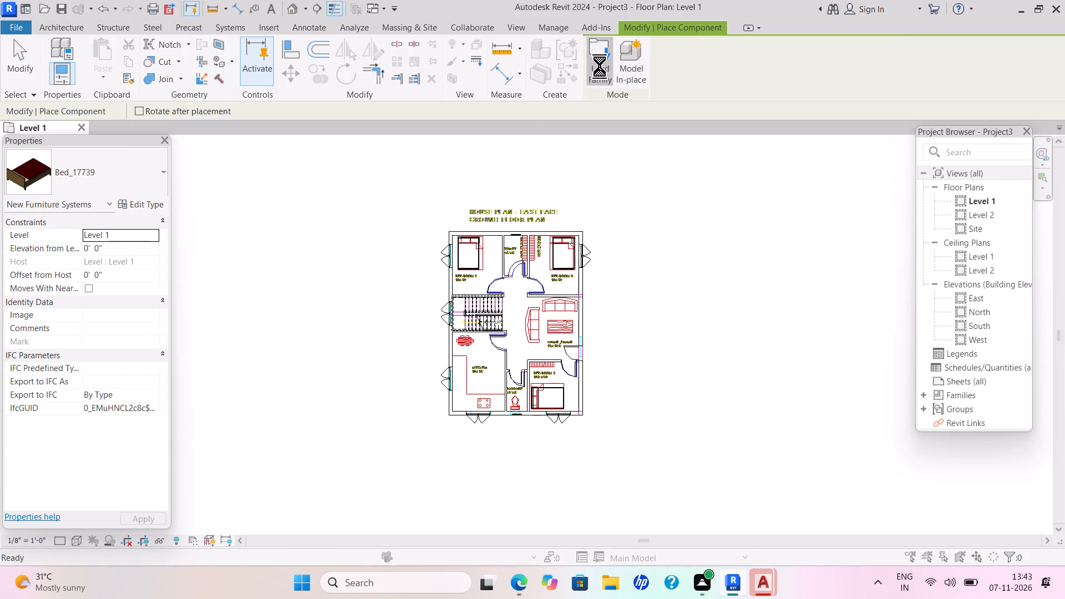
{"action": "double_click", "coordinate": [316, 224]}
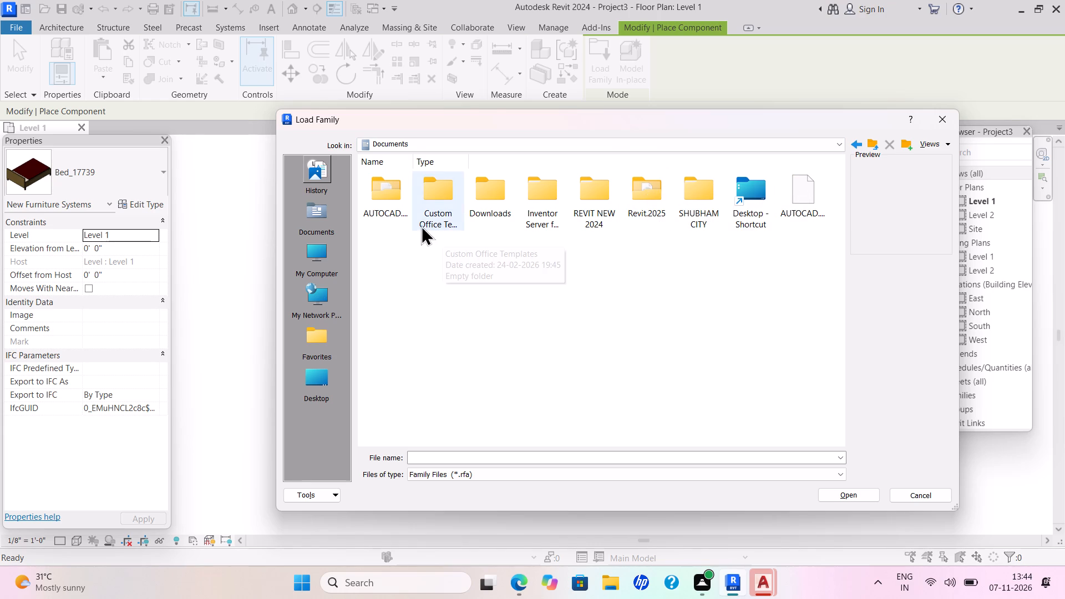
{"action": "double_click", "coordinate": [657, 185]}
{"action": "double_click", "coordinate": [711, 200]}
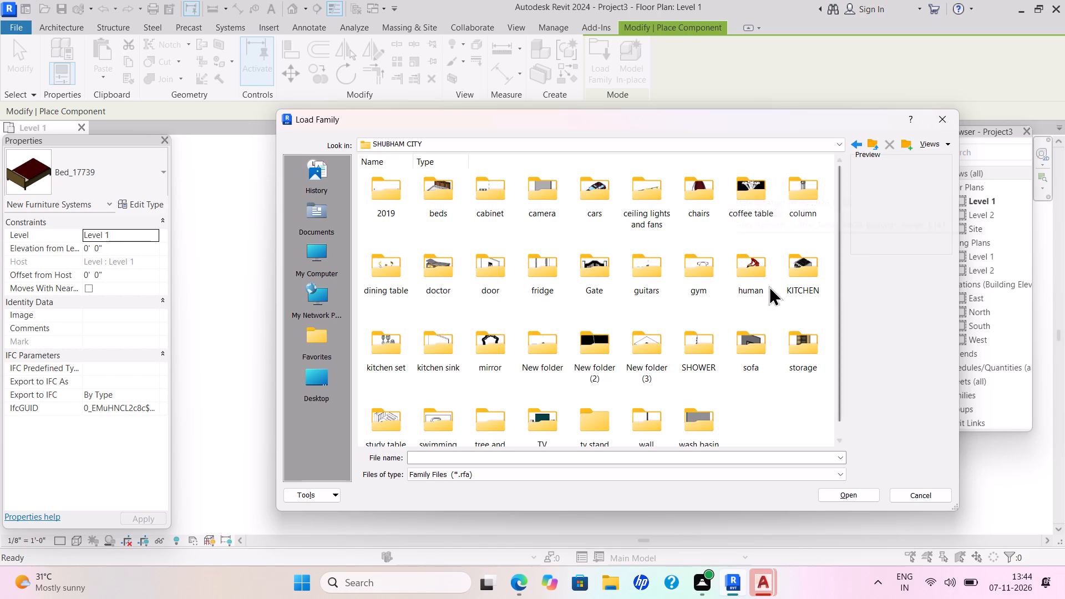
{"action": "scroll", "coordinate": [696, 399], "scroll_direction": "down", "scroll_amount": 3}
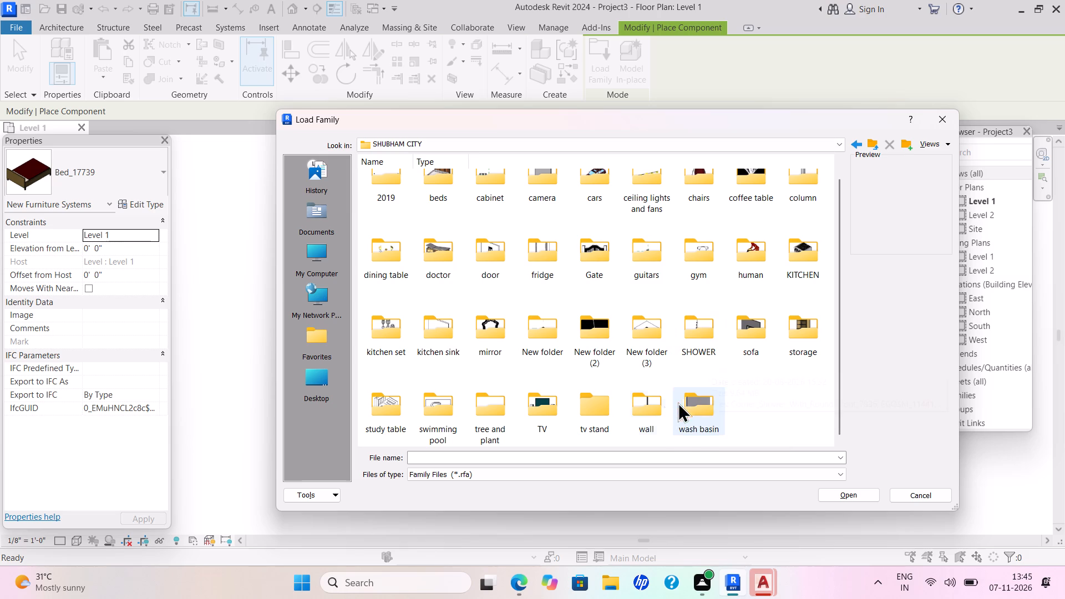
{"action": "double_click", "coordinate": [707, 397]}
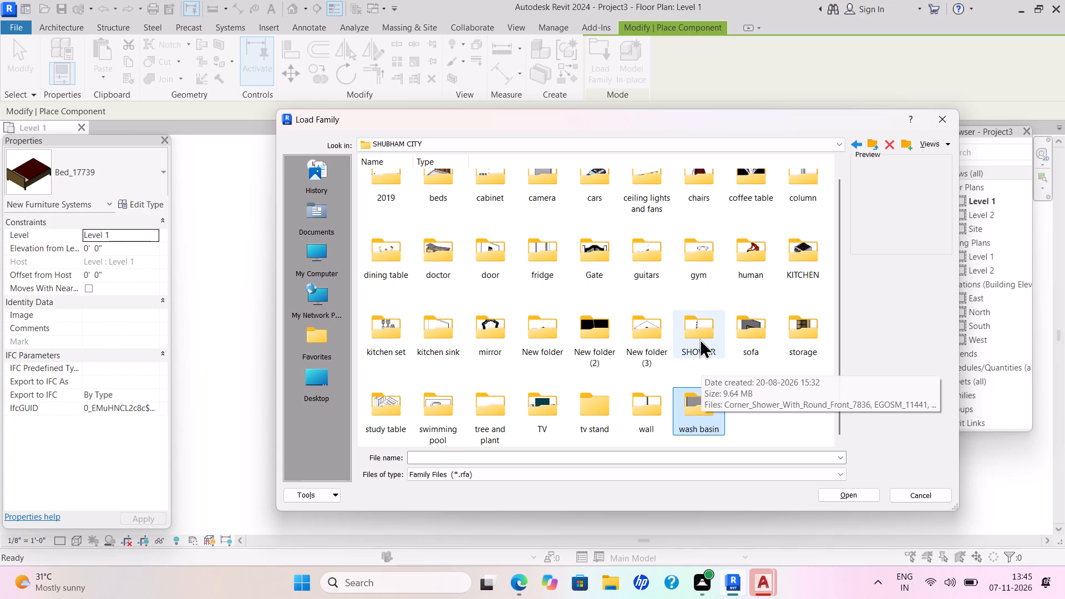
{"action": "left_click", "coordinate": [693, 412]}
{"action": "left_click", "coordinate": [689, 410]}
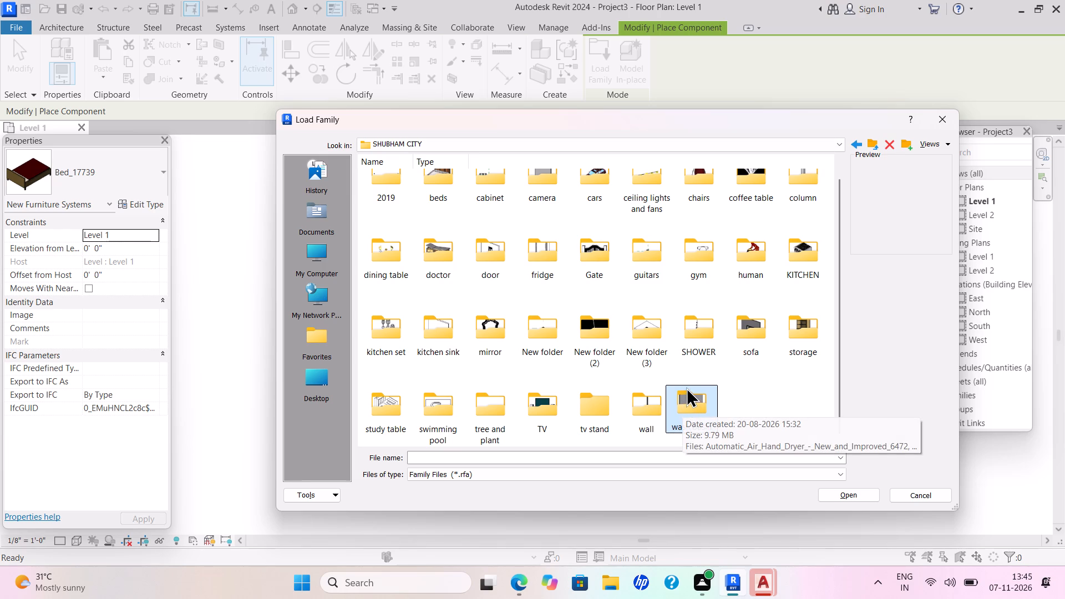
{"action": "left_click", "coordinate": [688, 383]}
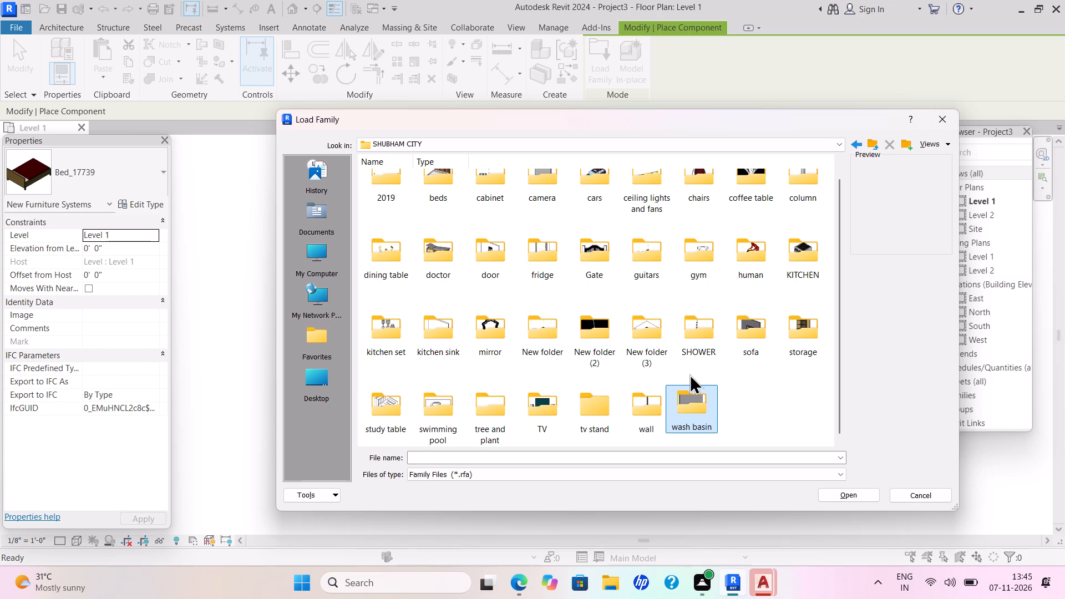
{"action": "double_click", "coordinate": [680, 409]}
{"action": "left_click", "coordinate": [680, 406]}
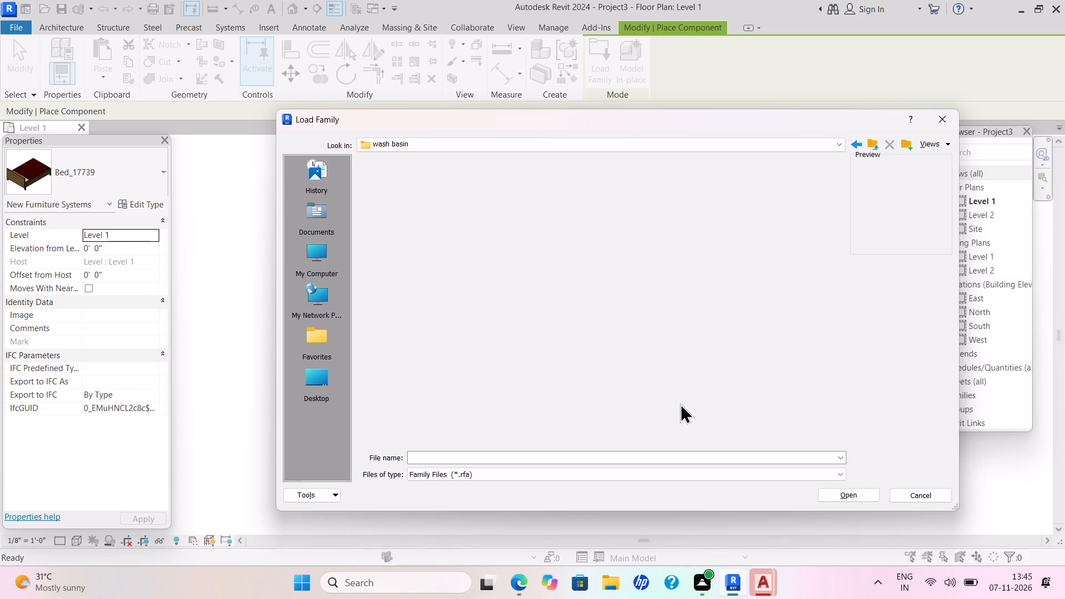
{"action": "double_click", "coordinate": [812, 194]}
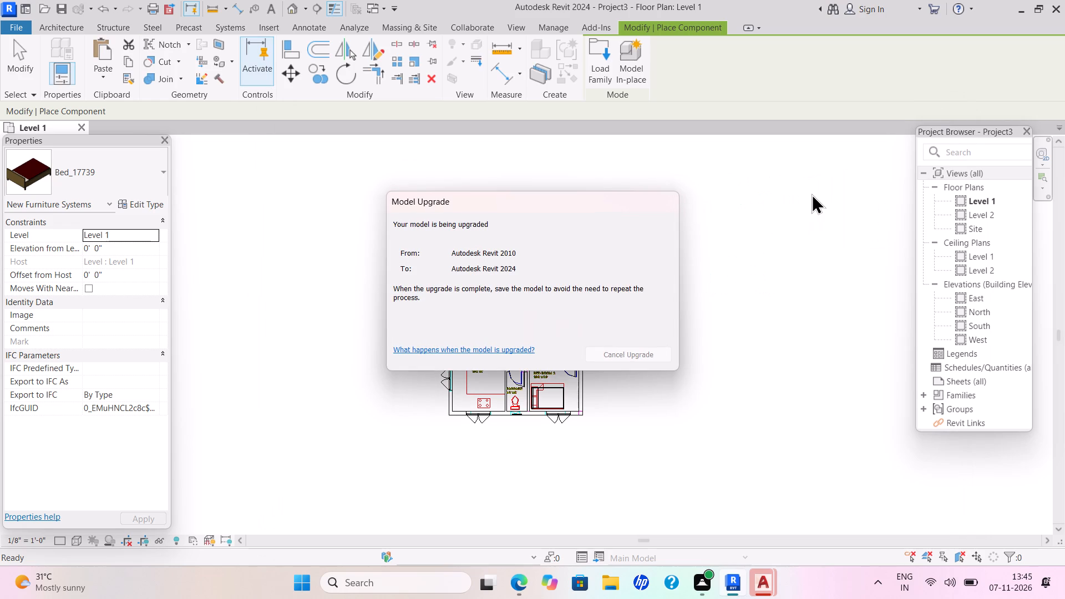
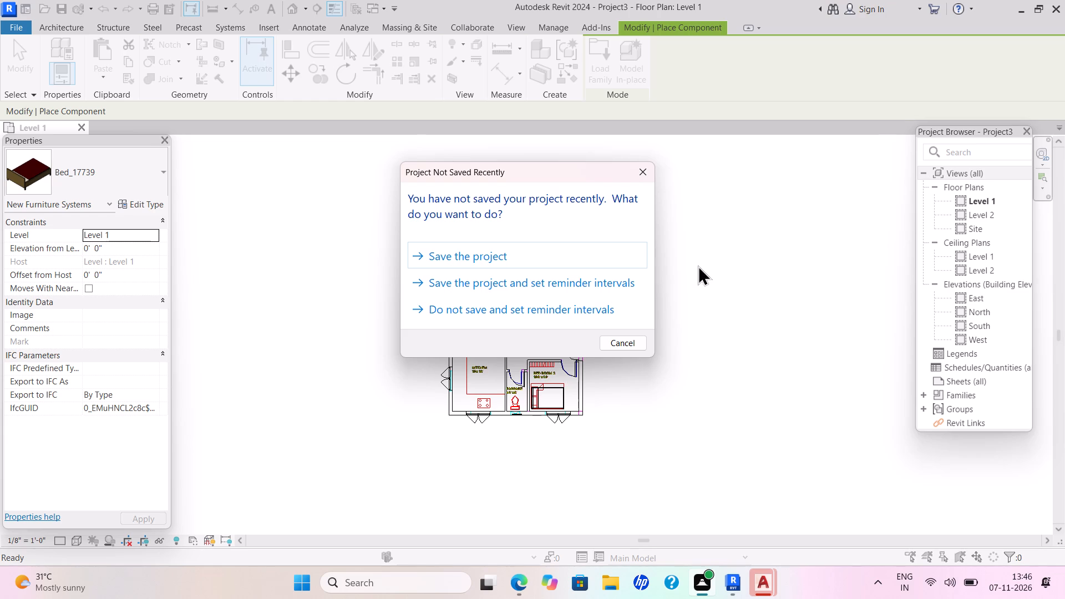
Place Modern_Toilet_7747 over the CAD toilet symbol in the south bathroom between the kitchen and Bed Room 3, rotating it before placement.
{"action": "left_click", "coordinate": [653, 170]}
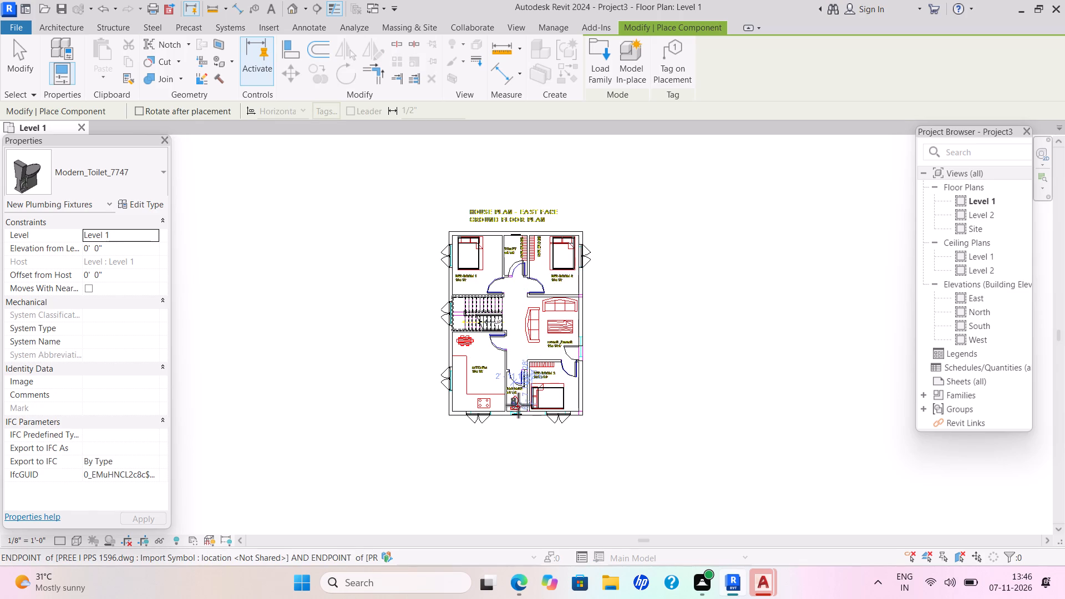
{"action": "key", "text": "space"}
{"action": "key", "text": "space"}
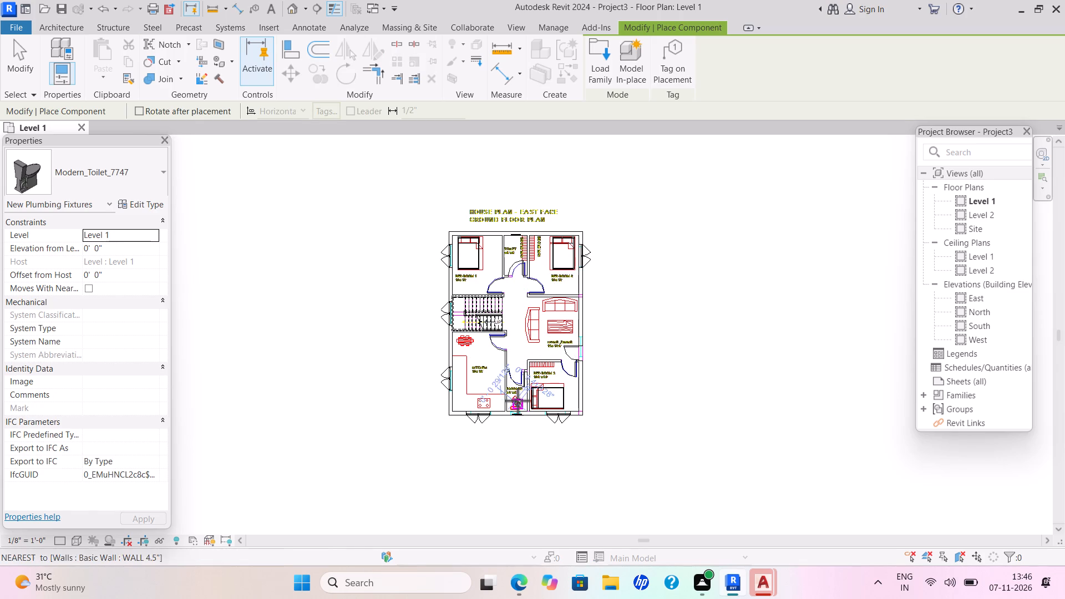
{"action": "key", "text": "space"}
{"action": "key", "text": "space"}
{"action": "key", "text": "space"}
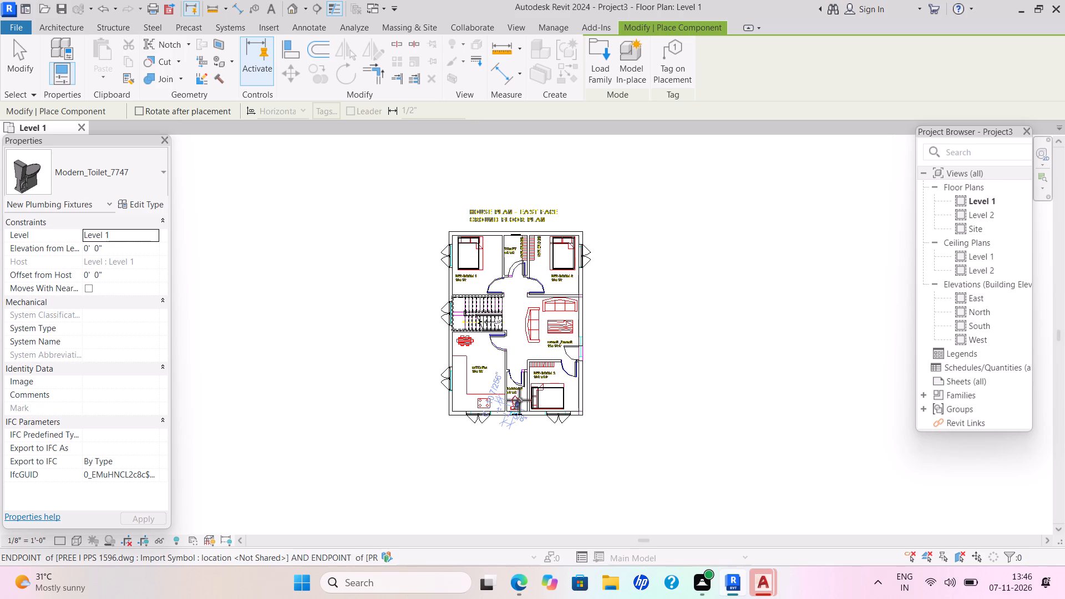
{"action": "key", "text": "space"}
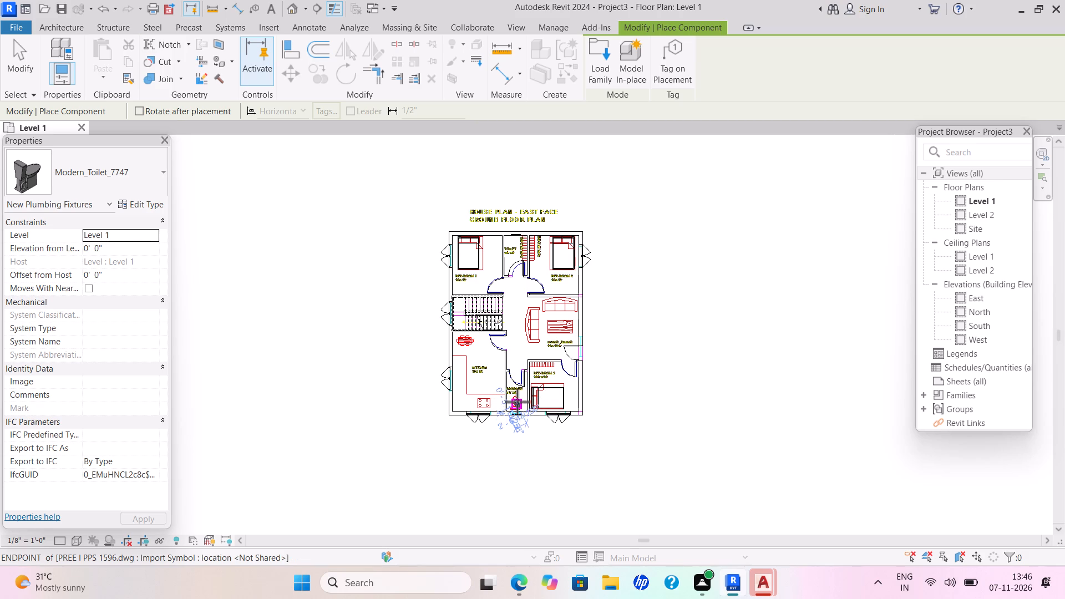
{"action": "left_click", "coordinate": [516, 402]}
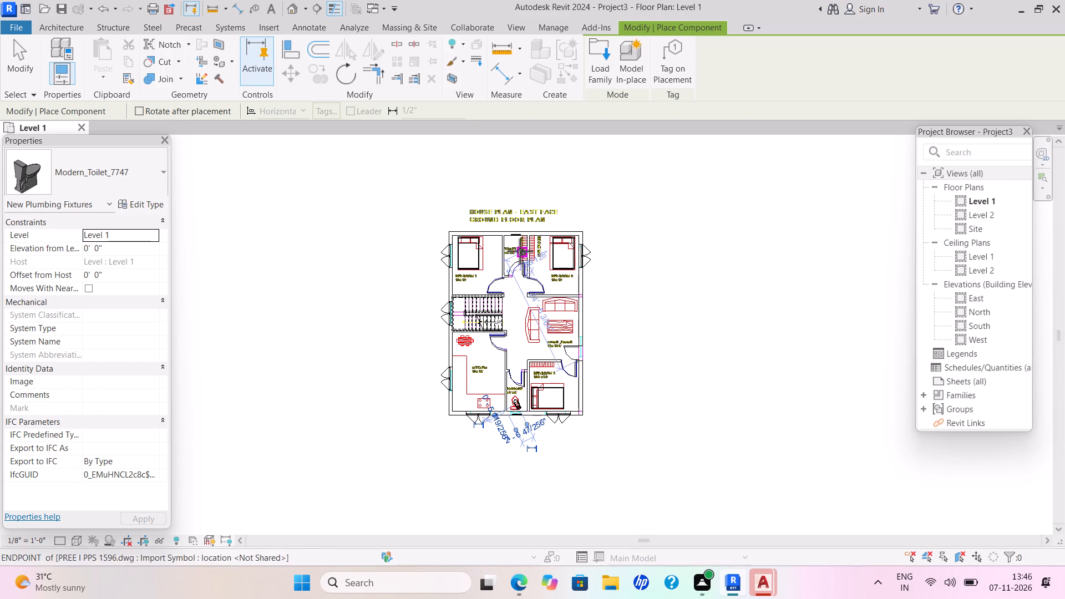
{"action": "key", "text": "Escape"}
{"action": "key", "text": "Escape"}
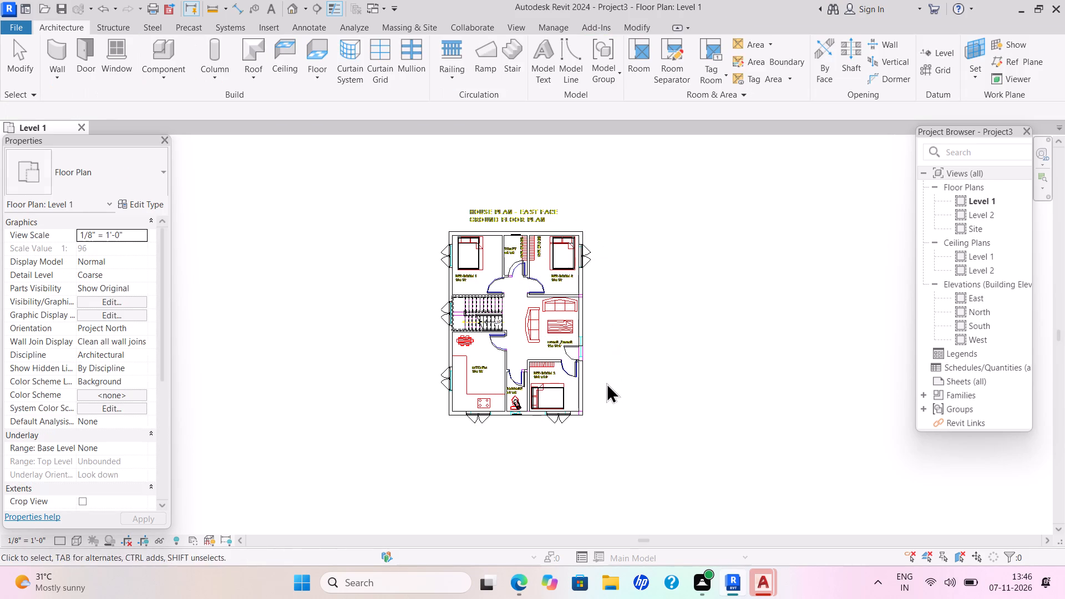
{"action": "key", "text": "Escape"}
{"action": "key", "text": "Escape"}
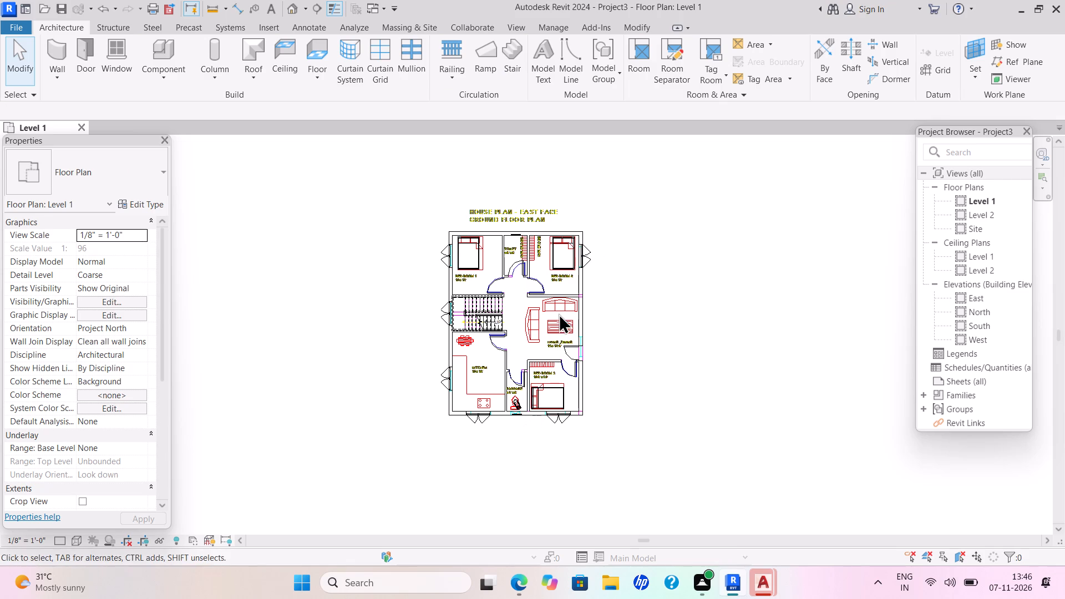
Load the Modern_Couch_11512 component family from the sofa folder of the SHUBHAM CITY library in Documents.
{"action": "left_click", "coordinate": [161, 83]}
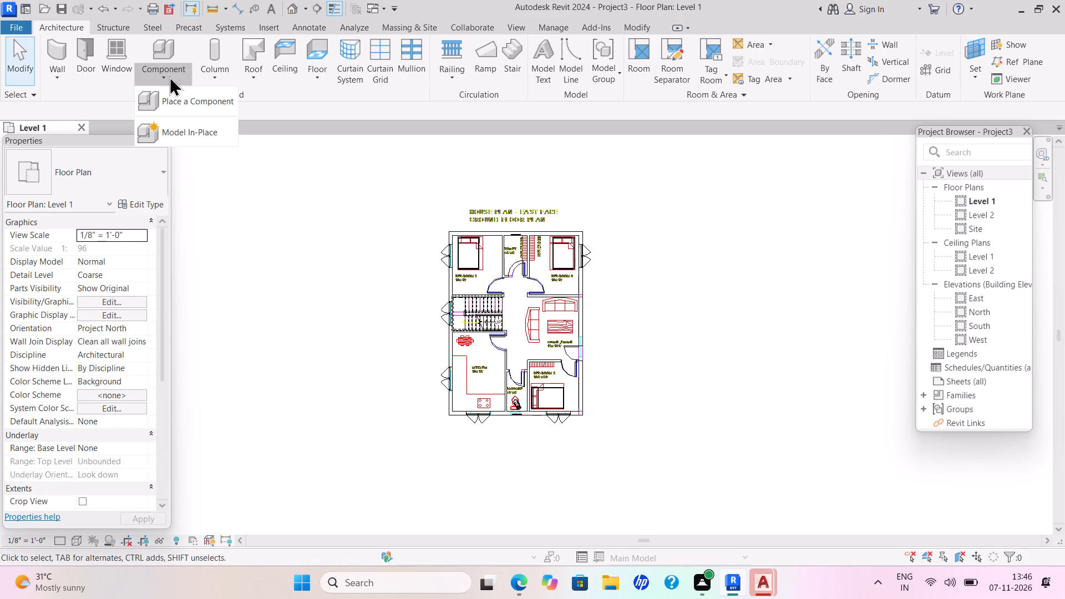
{"action": "left_click", "coordinate": [190, 92]}
{"action": "left_click", "coordinate": [613, 62]}
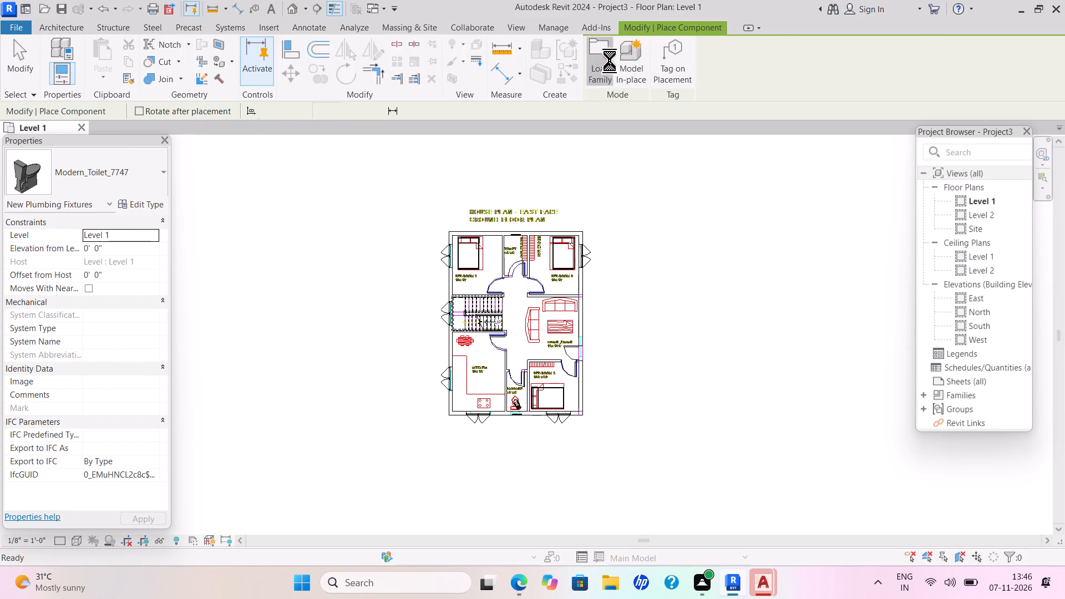
{"action": "double_click", "coordinate": [606, 60]}
{"action": "double_click", "coordinate": [317, 224]}
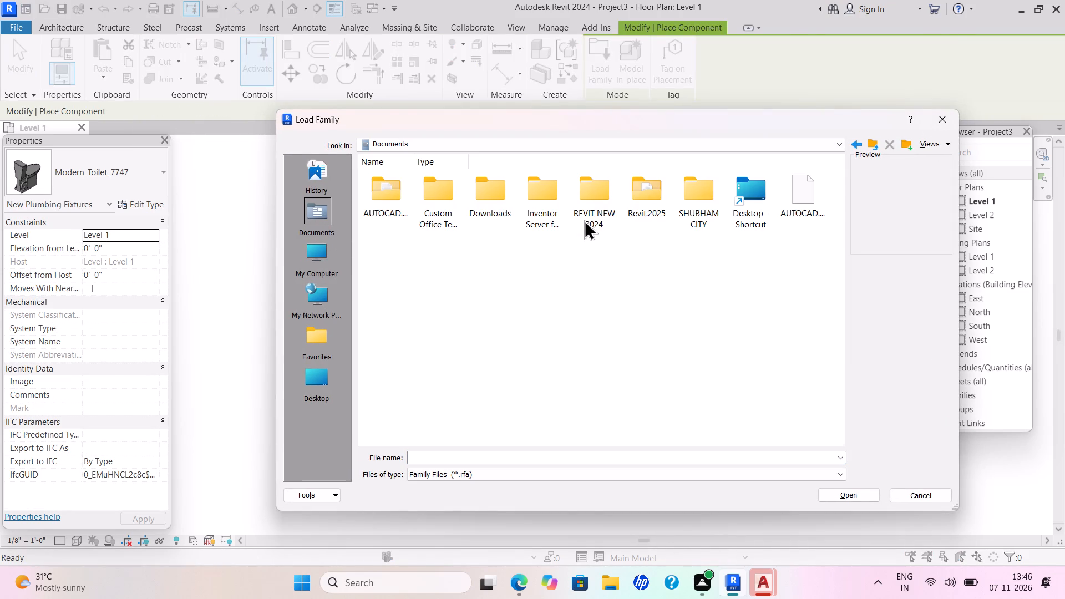
{"action": "double_click", "coordinate": [708, 189]}
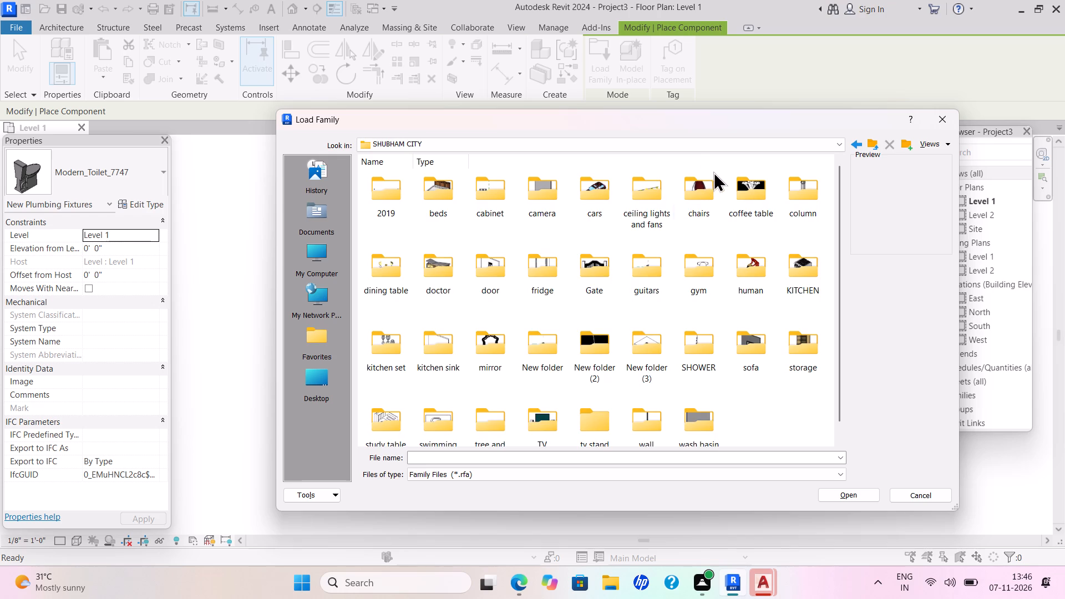
{"action": "left_click", "coordinate": [747, 356]}
{"action": "left_click", "coordinate": [745, 353]}
{"action": "left_click", "coordinate": [743, 352]}
{"action": "double_click", "coordinate": [738, 345]}
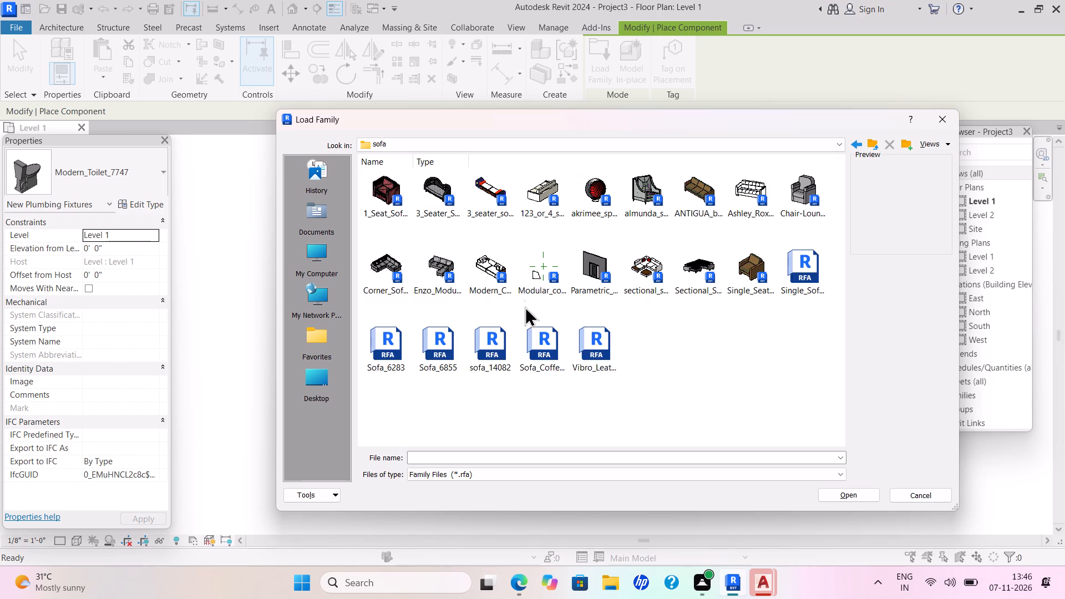
{"action": "triple_click", "coordinate": [486, 283]}
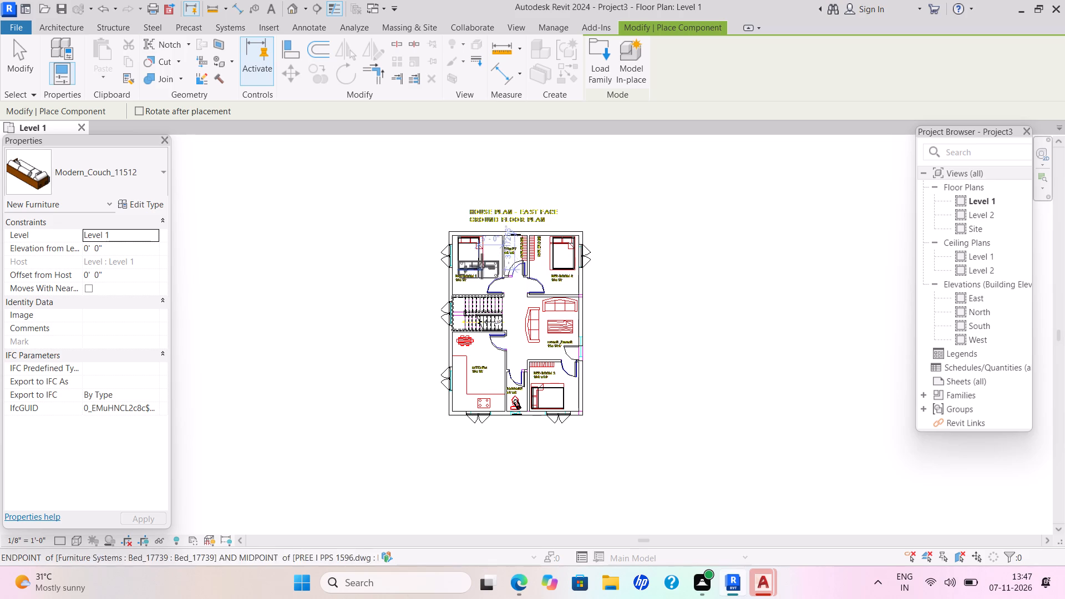
Place Modern_Couch_11512 over the CAD sofa symbol along the living room's north wall and nudge it east and north to fit.
{"action": "left_click", "coordinate": [557, 307]}
{"action": "key", "text": "Escape"}
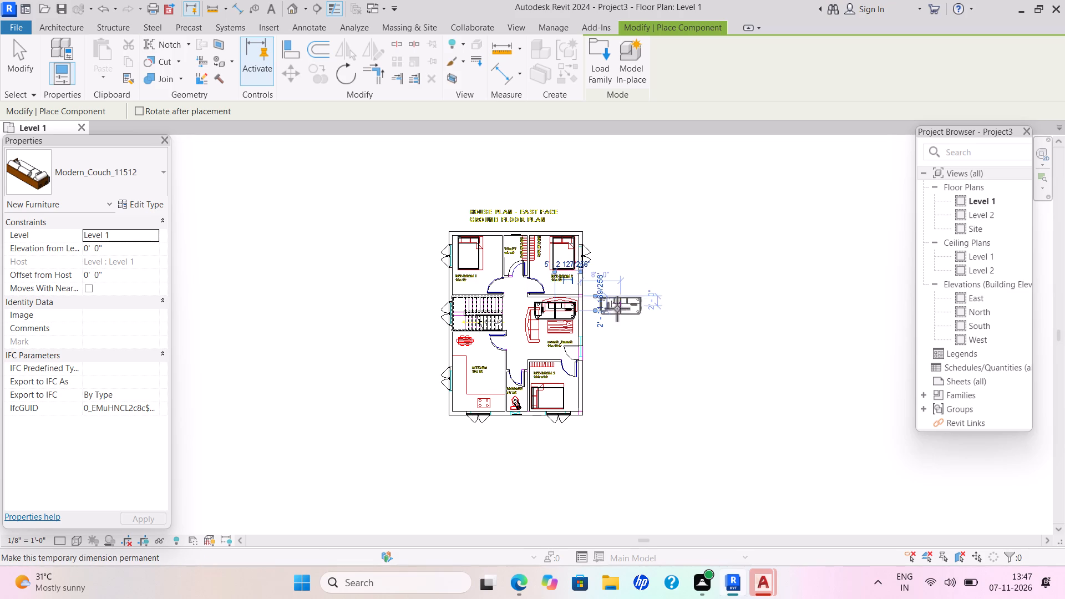
{"action": "key", "text": "Escape"}
{"action": "key", "text": "Escape"}
{"action": "left_click", "coordinate": [569, 317]}
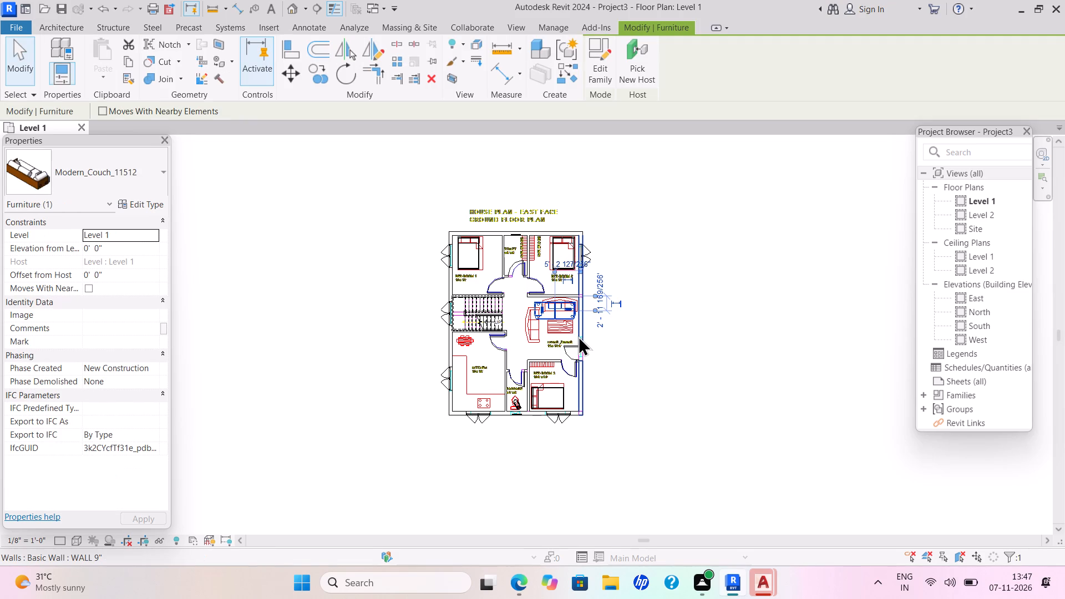
{"action": "key", "text": "Right"}
{"action": "key", "text": "Up"}
{"action": "left_click", "coordinate": [584, 343]}
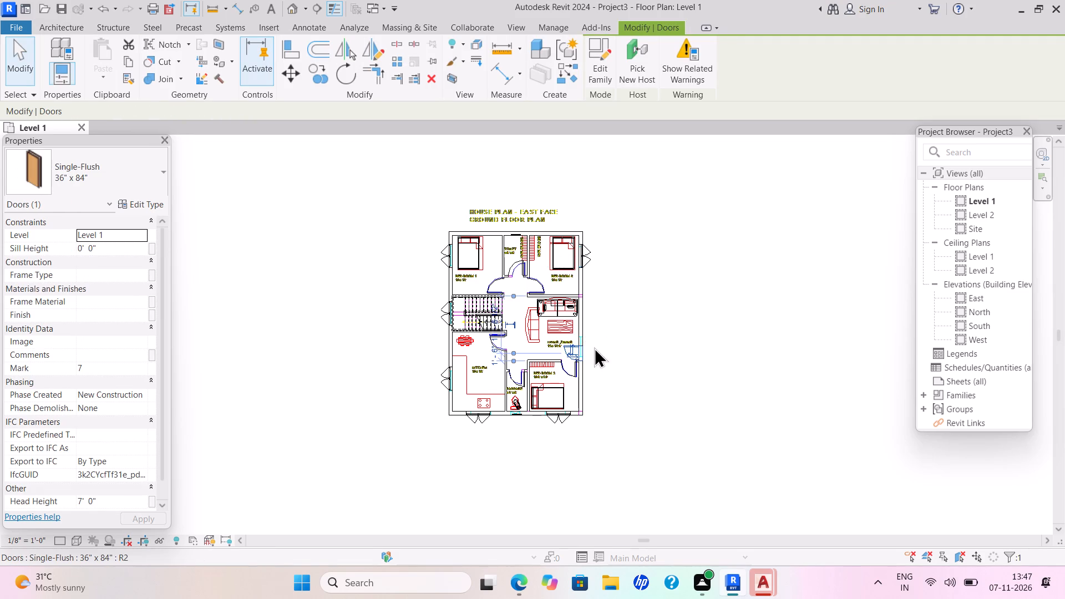
{"action": "key", "text": "Escape"}
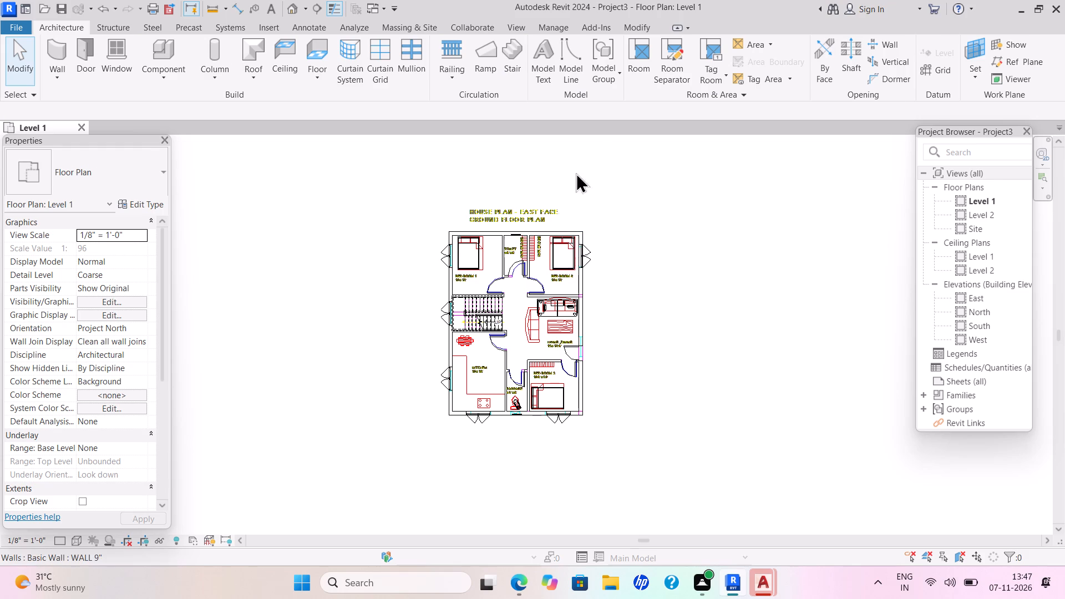
Load the coffee_table_with_brass_mullions_11320 family from the coffee table folder of the SHUBHAM CITY library in Documents.
{"action": "left_click", "coordinate": [178, 78]}
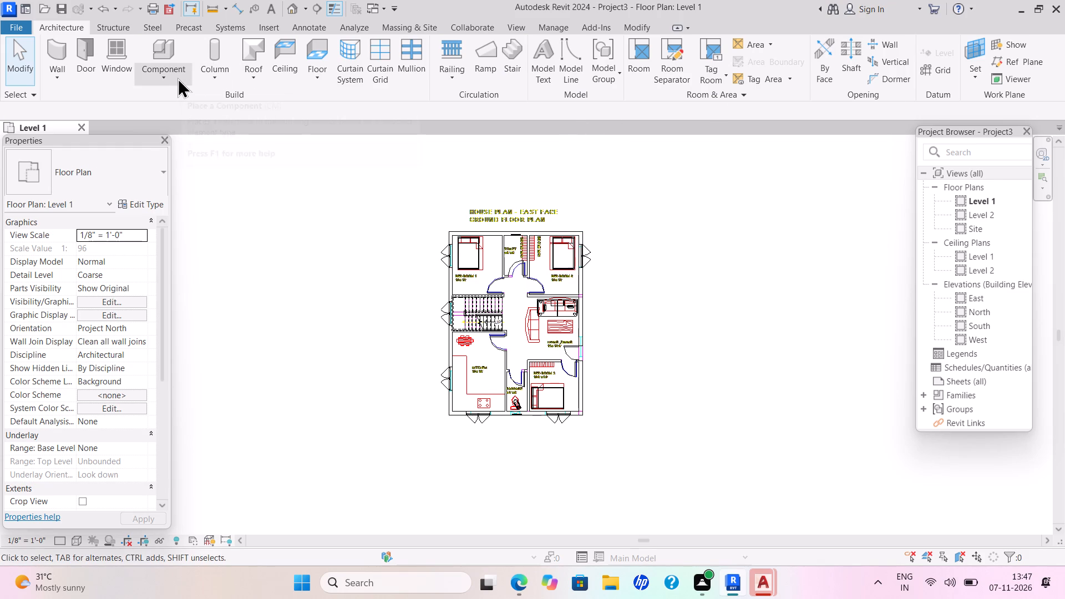
{"action": "left_click", "coordinate": [171, 92]}
{"action": "double_click", "coordinate": [589, 69]}
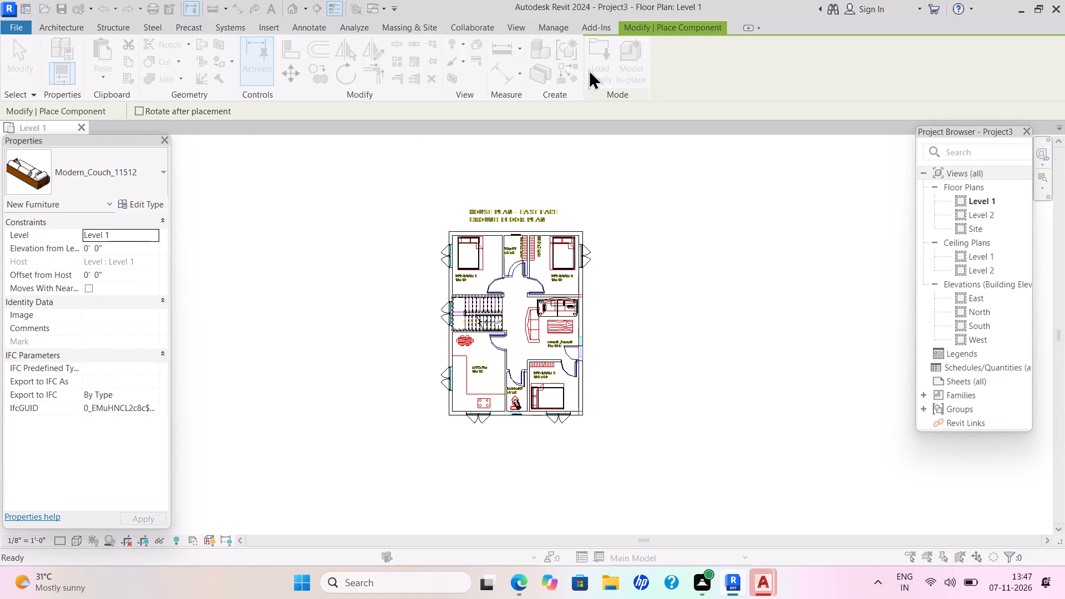
{"action": "double_click", "coordinate": [326, 227]}
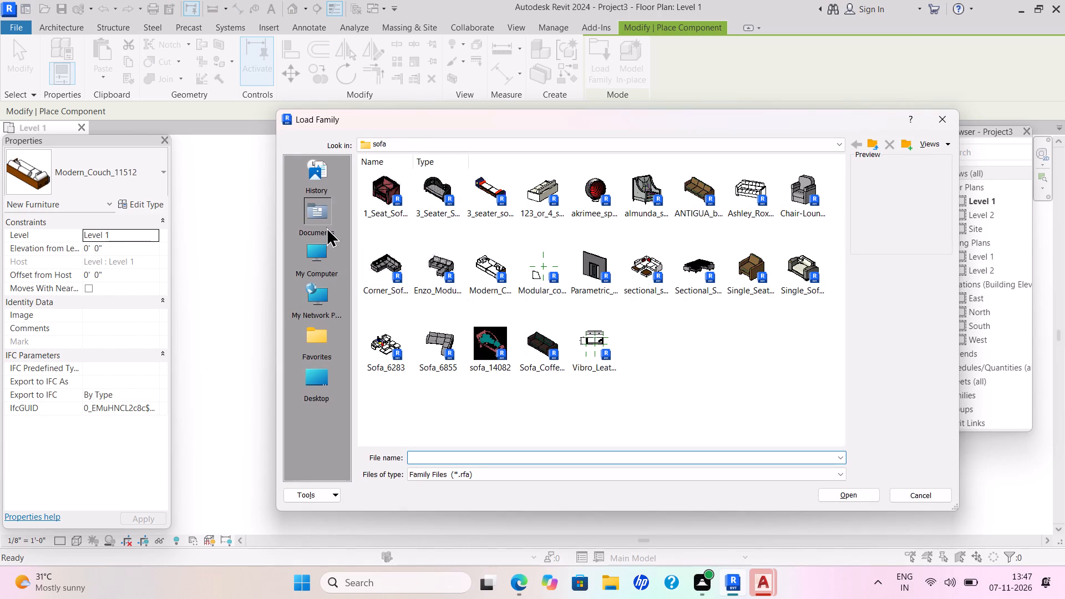
{"action": "double_click", "coordinate": [699, 192]}
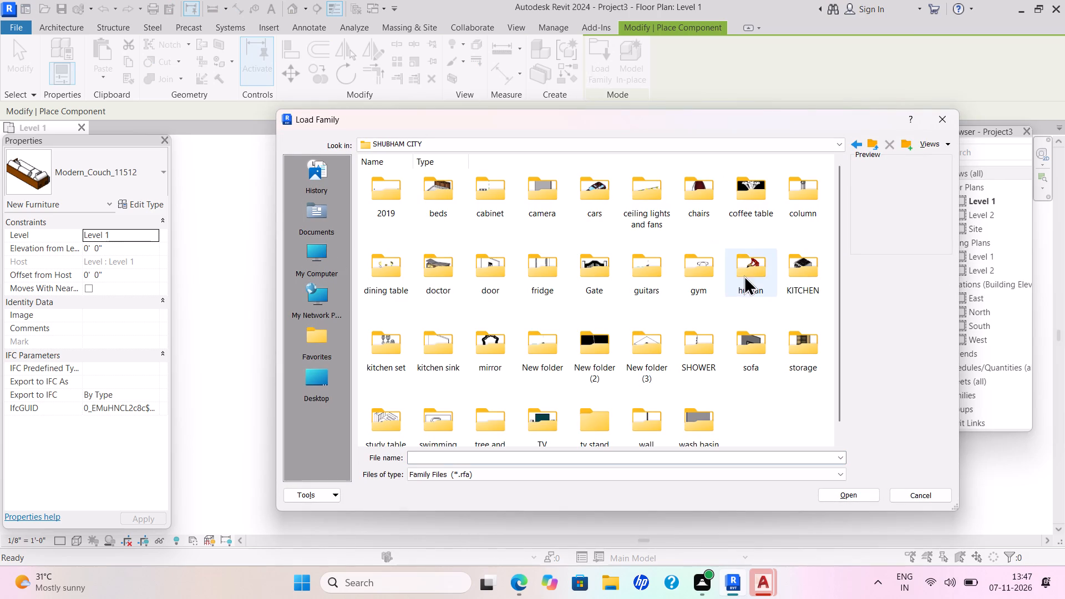
{"action": "double_click", "coordinate": [754, 210]}
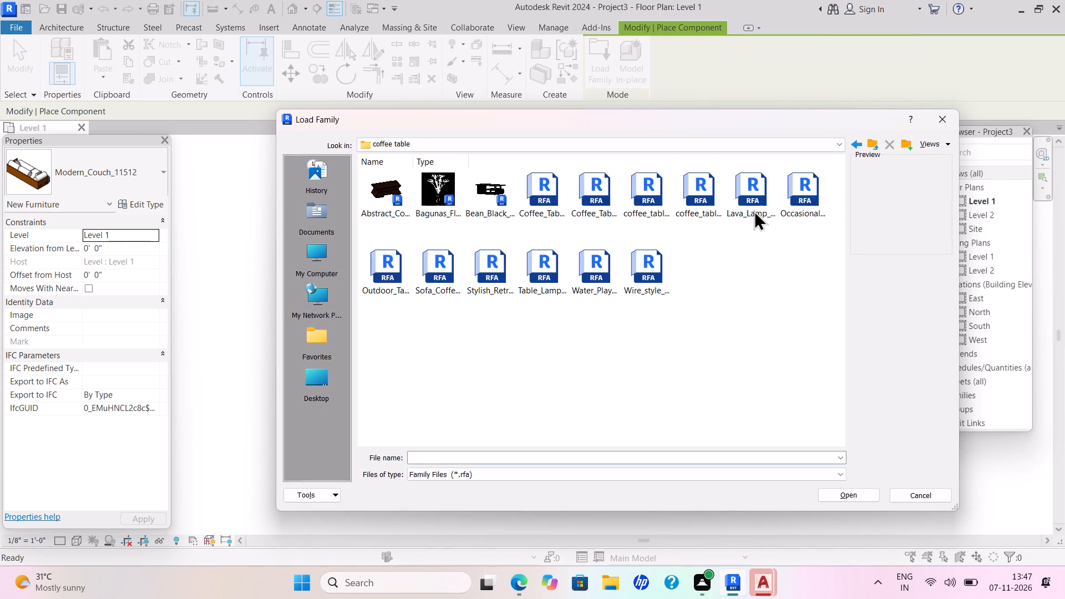
{"action": "double_click", "coordinate": [703, 206]}
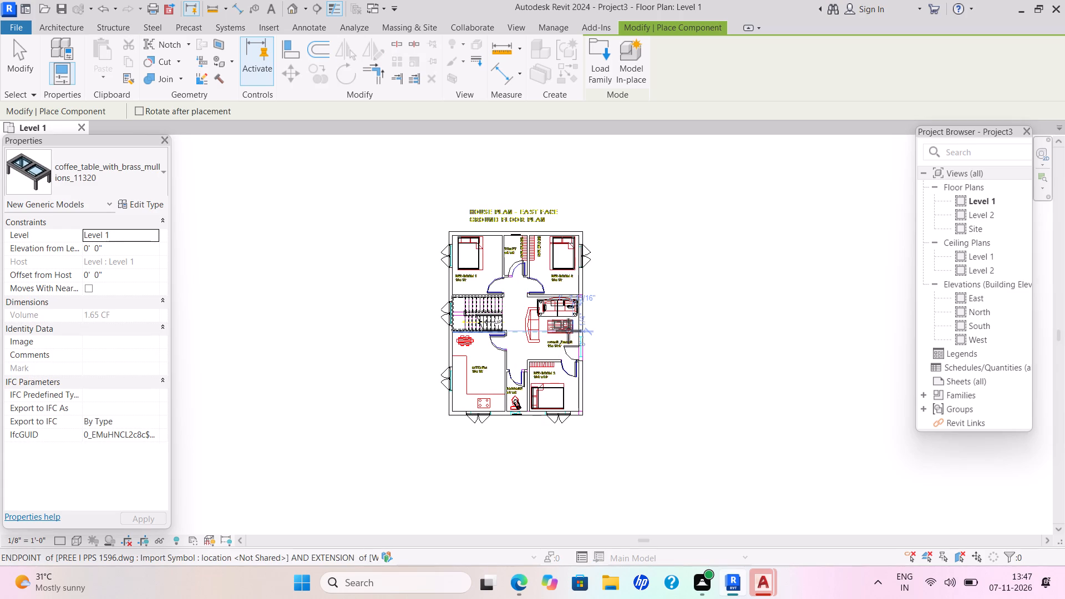
Place the brass-mullioned coffee table over the CAD table symbol south of the couch in the living room.
{"action": "left_click", "coordinate": [568, 331]}
{"action": "key", "text": "Escape"}
{"action": "key", "text": "Escape"}
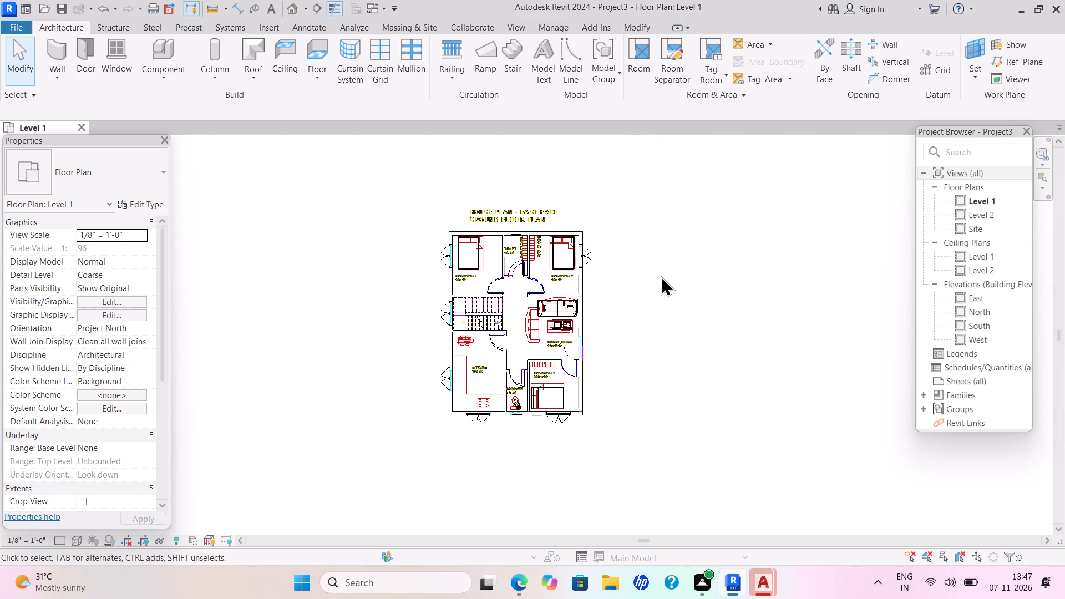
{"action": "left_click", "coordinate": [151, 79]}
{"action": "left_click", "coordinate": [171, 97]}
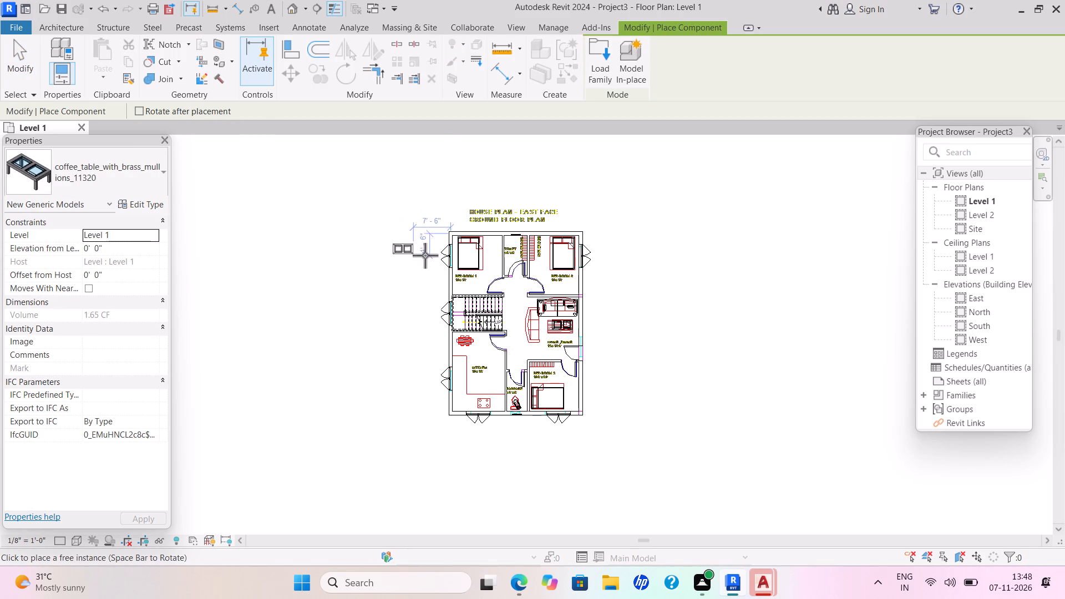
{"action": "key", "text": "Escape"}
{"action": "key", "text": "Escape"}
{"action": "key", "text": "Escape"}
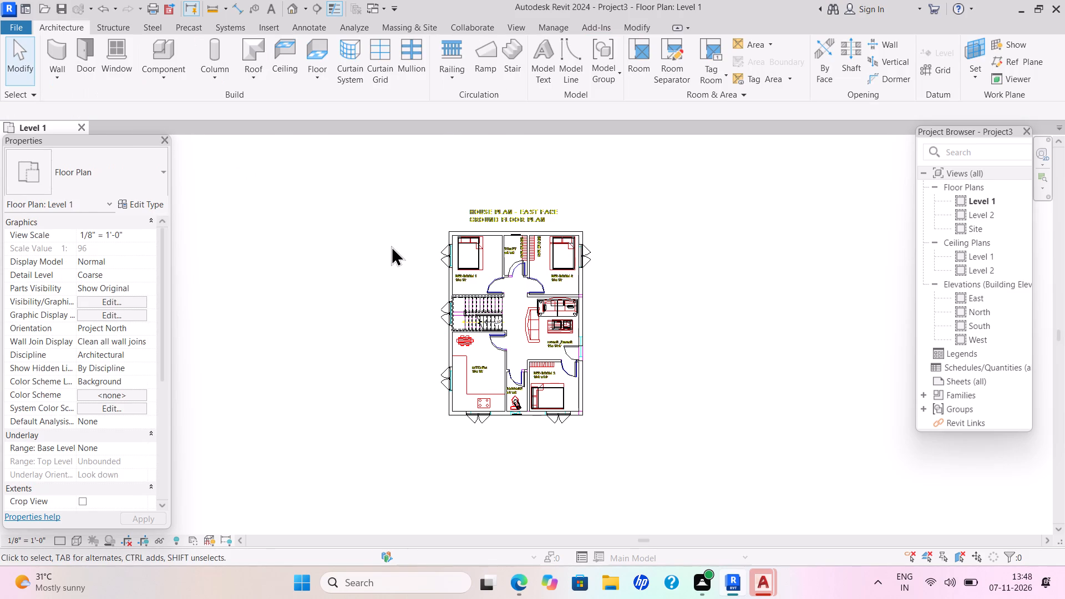
Start an architectural floor and duplicate the Generic - 12" floor type as FLOOR 6".
{"action": "left_click", "coordinate": [332, 77]}
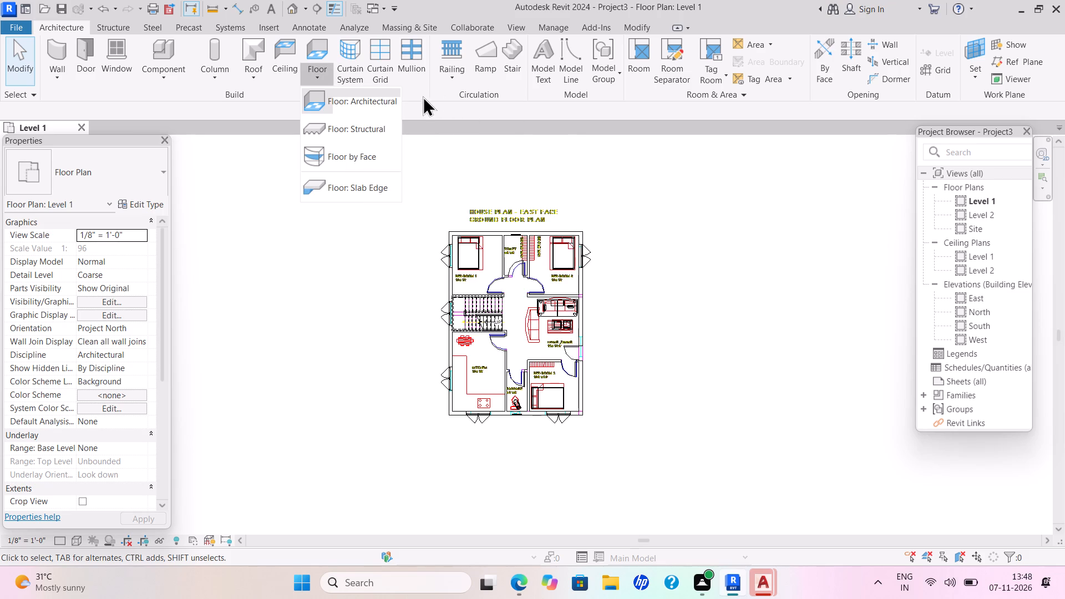
{"action": "left_click_drag", "start_coordinate": [393, 104], "coordinate": [398, 110]}
{"action": "left_click", "coordinate": [144, 201]}
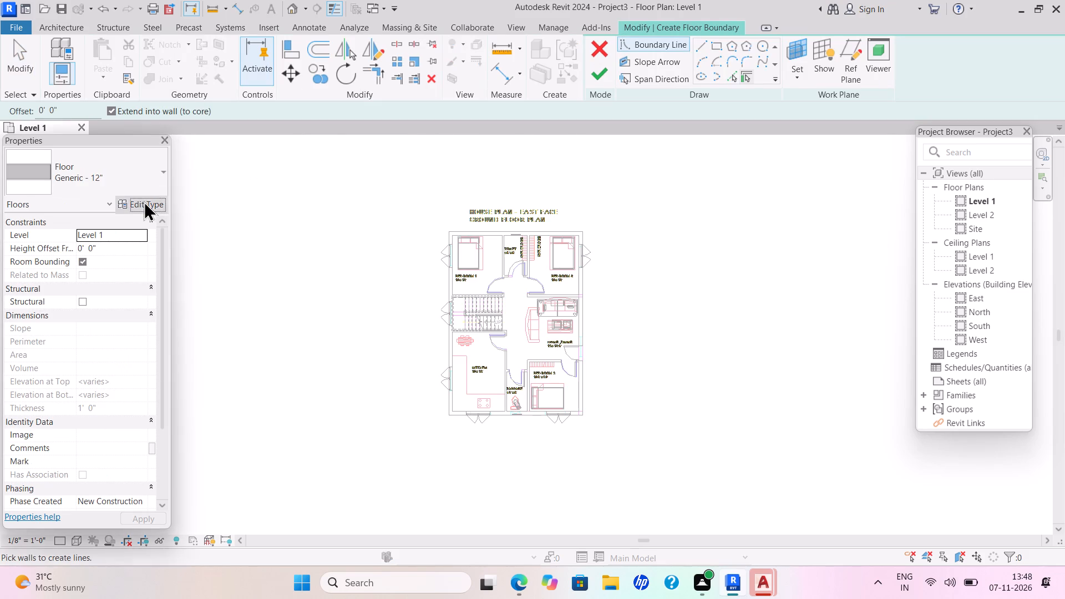
{"action": "left_click", "coordinate": [906, 128]}
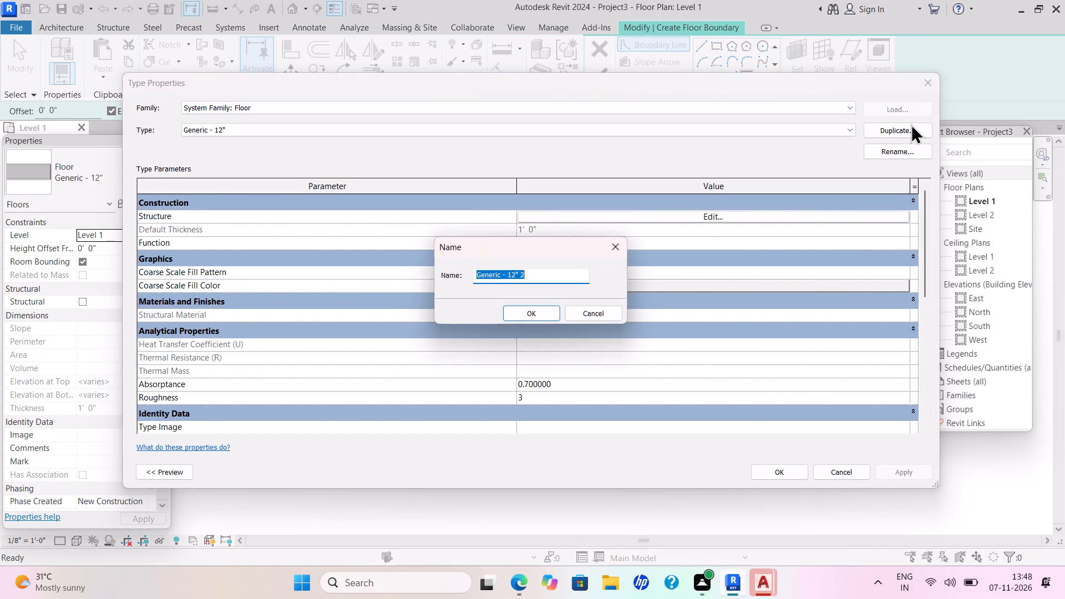
{"action": "key", "text": "BackSpace"}
{"action": "scroll", "coordinate": [911, 124], "scroll_direction": "left", "scroll_amount": 1}
{"action": "type", "text": "FLOOR"}
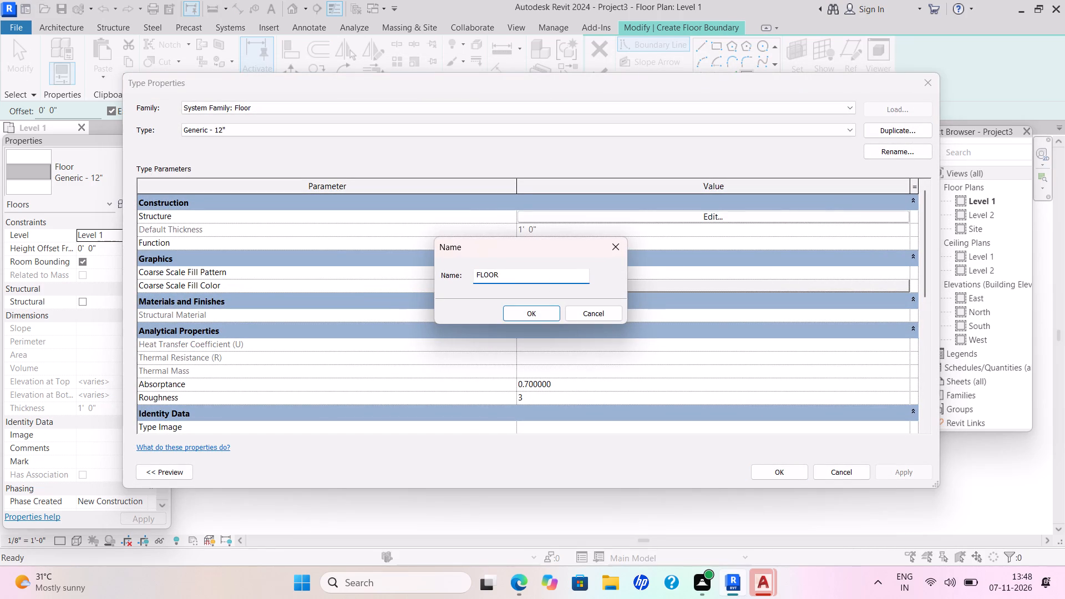
{"action": "key", "text": "space"}
{"action": "type", "text": "6\""}
{"action": "key", "text": "Return"}
Set the structure layer thickness of the FLOOR 6" type to 6".
{"action": "left_click", "coordinate": [707, 215]}
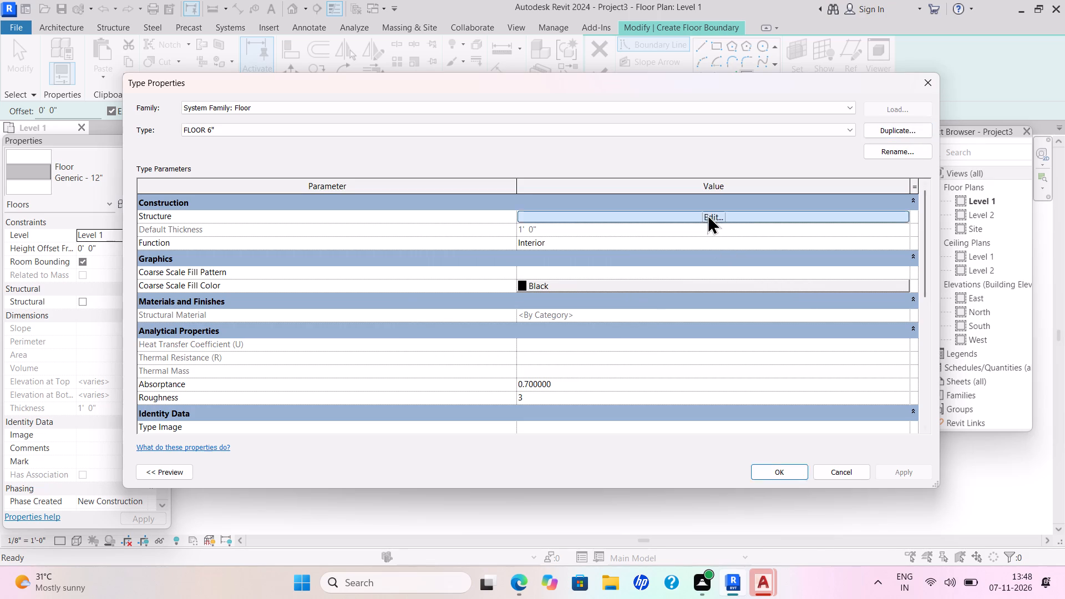
{"action": "left_click_drag", "start_coordinate": [540, 211], "coordinate": [538, 220]}
{"action": "key", "text": "BackSpace"}
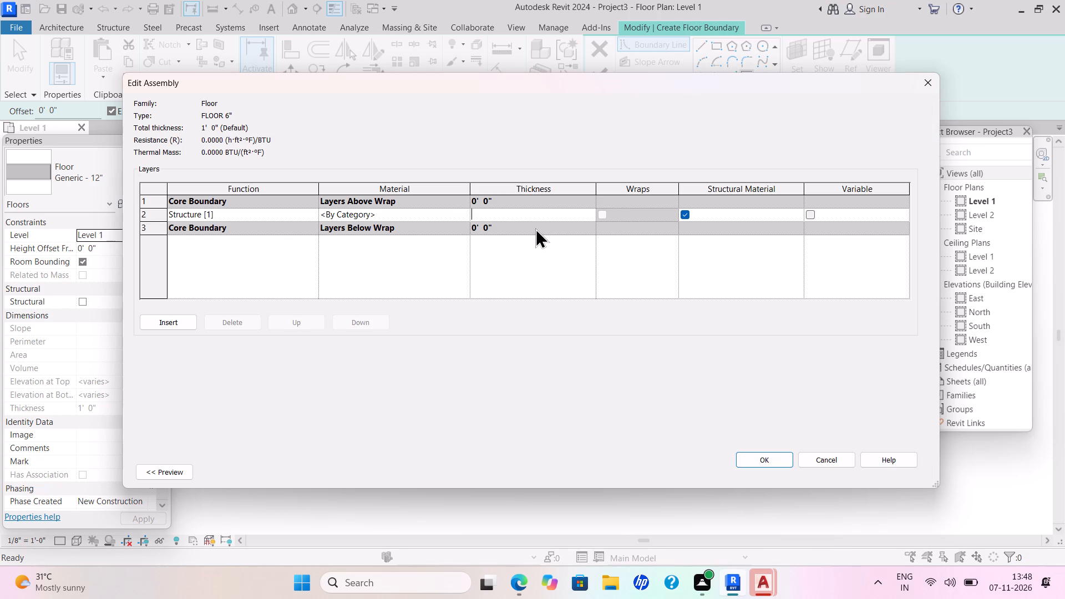
{"action": "type", "text": "6\""}
{"action": "key", "text": "Return"}
{"action": "left_click", "coordinate": [780, 458]}
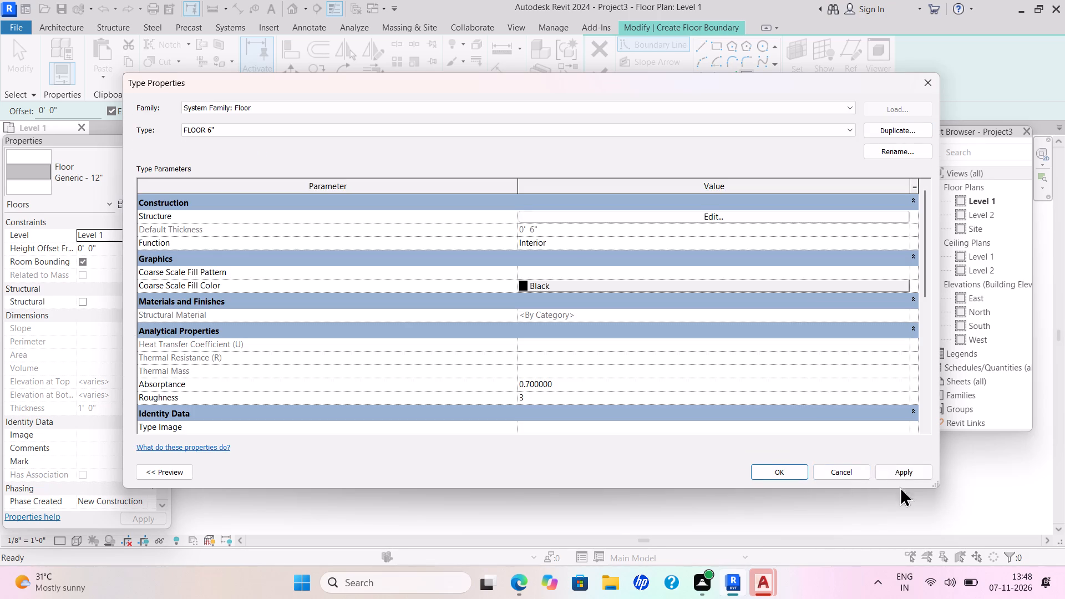
Apply the FLOOR 6" type and create the Level 1 floor from a rectangular boundary spanning opposite outer corners of the house.
{"action": "left_click", "coordinate": [909, 475]}
{"action": "left_click", "coordinate": [785, 472]}
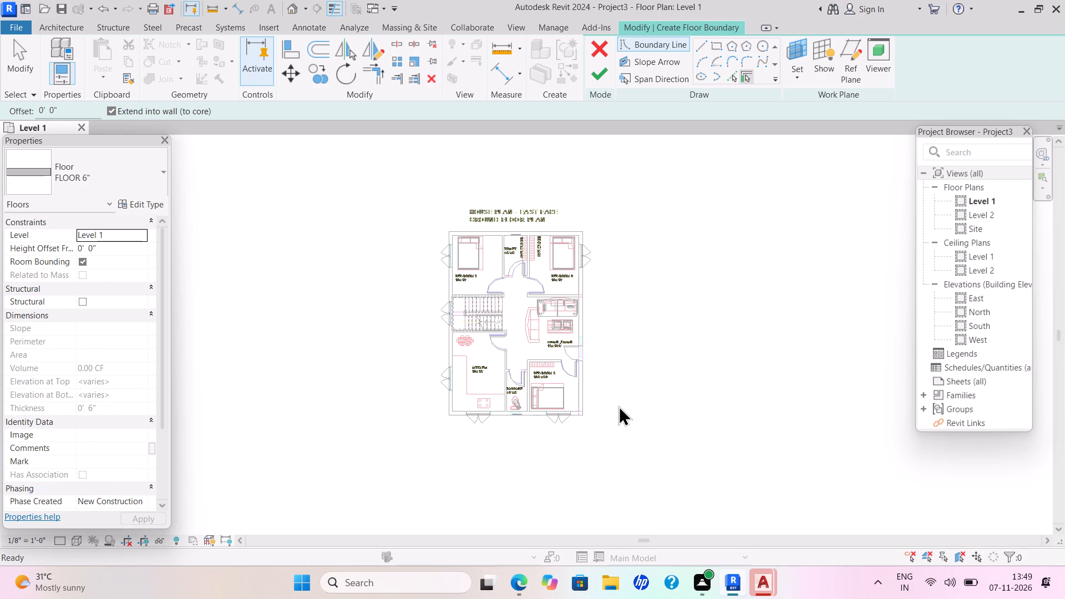
{"action": "left_click", "coordinate": [718, 47]}
{"action": "left_click", "coordinate": [450, 230]}
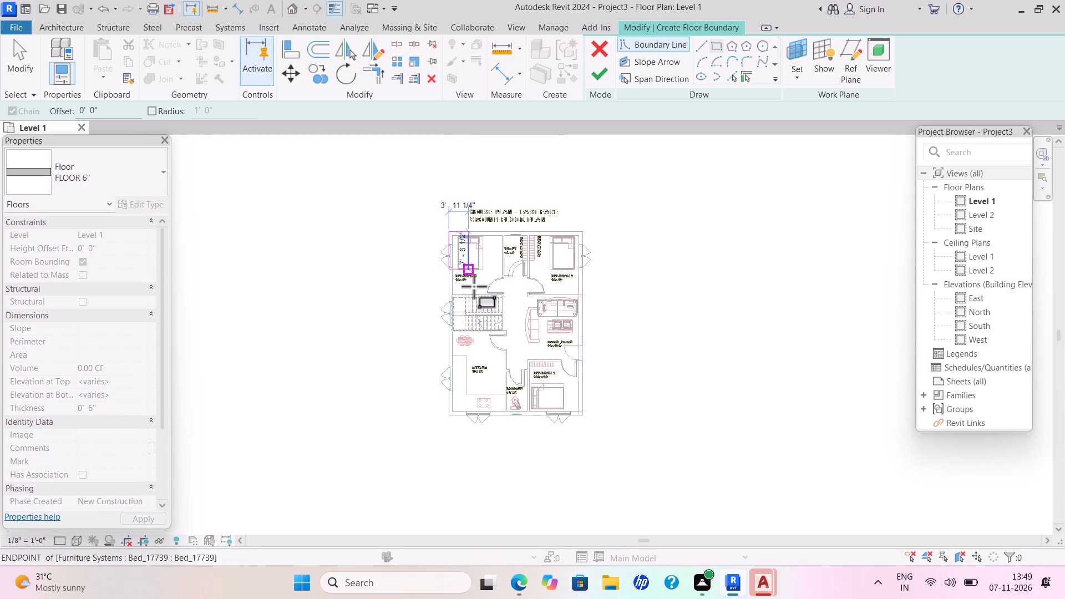
{"action": "left_click", "coordinate": [586, 415]}
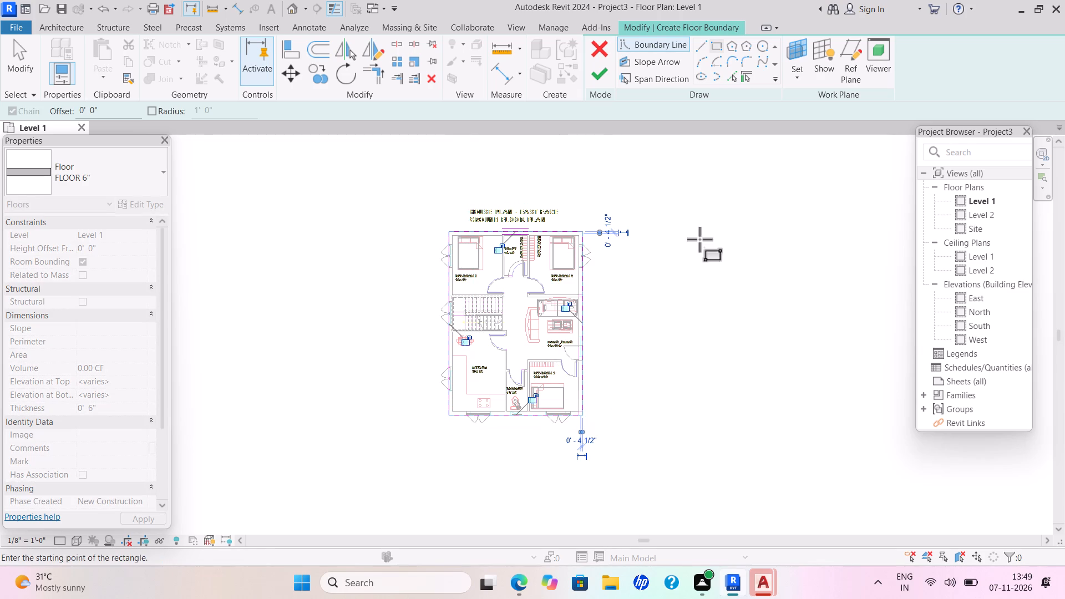
{"action": "left_click", "coordinate": [598, 72]}
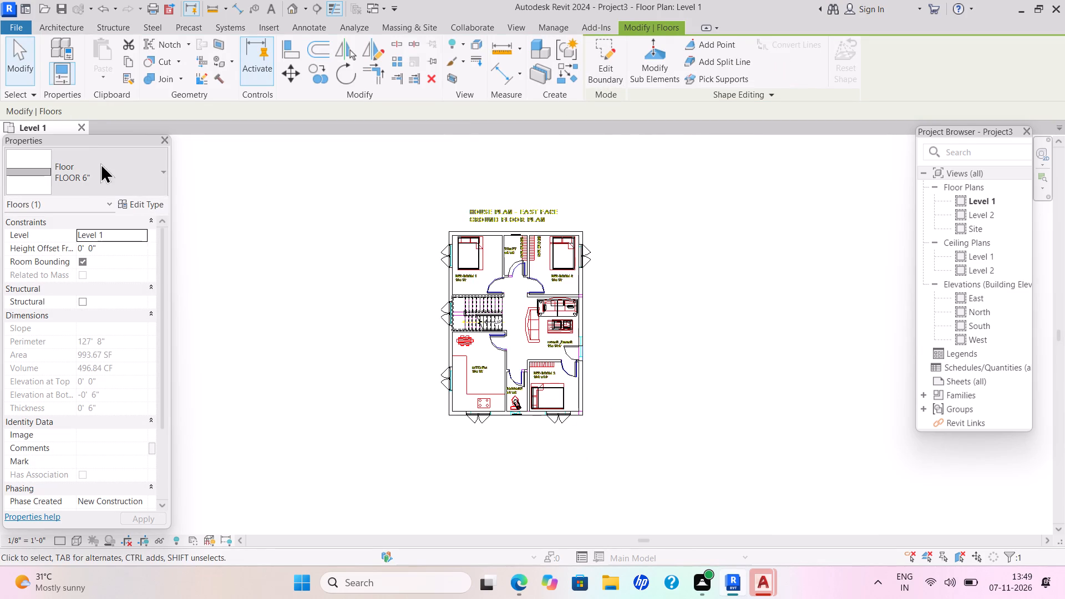
Open the default 3D view and display the house model in a shaded visual style.
{"action": "left_click", "coordinate": [293, 3]}
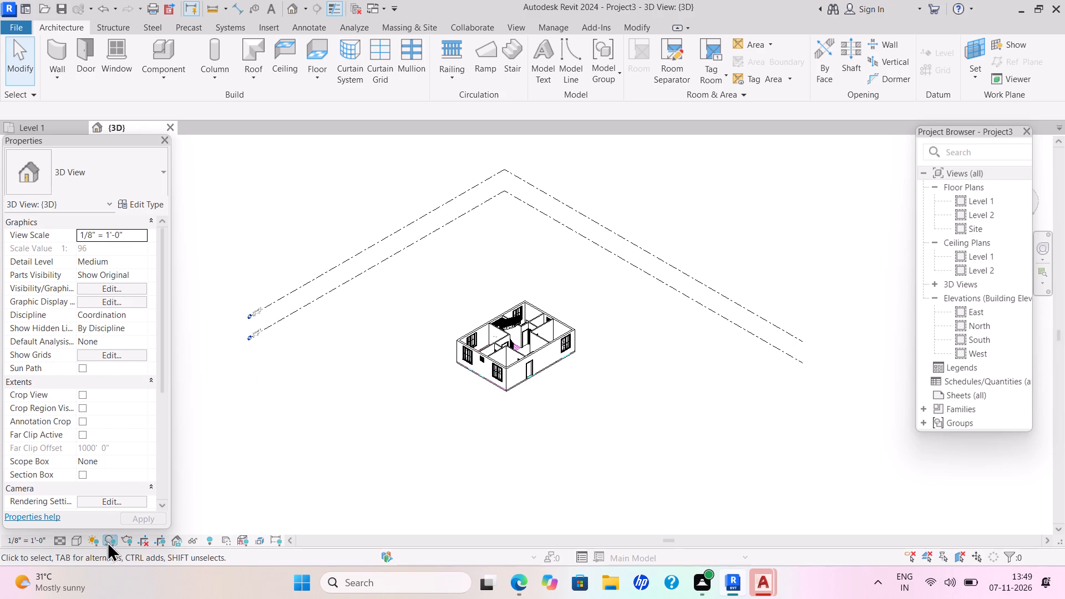
{"action": "left_click", "coordinate": [74, 538]}
{"action": "left_click", "coordinate": [125, 480]}
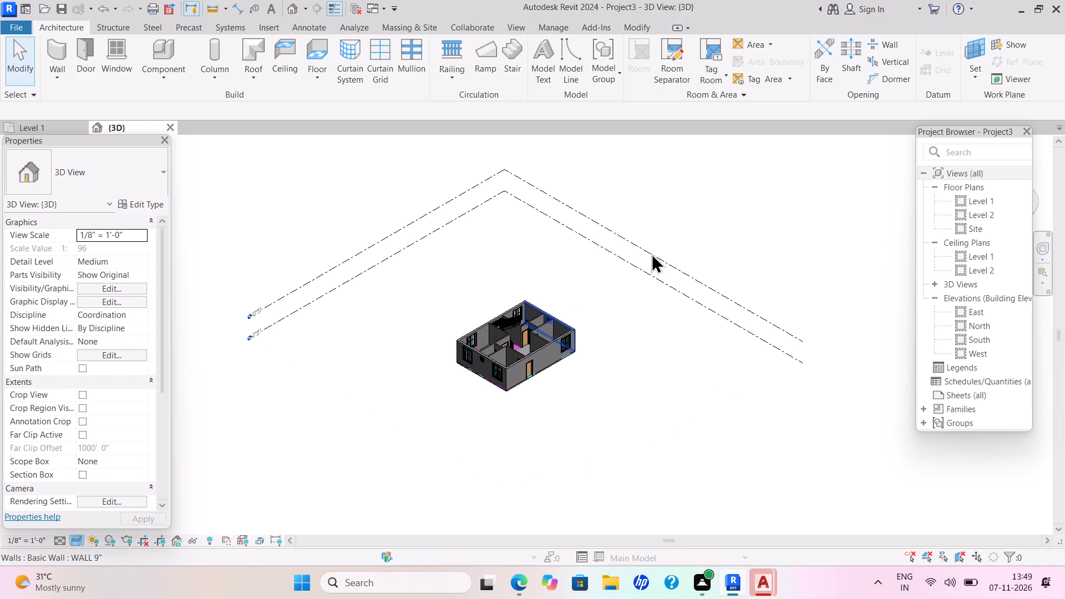
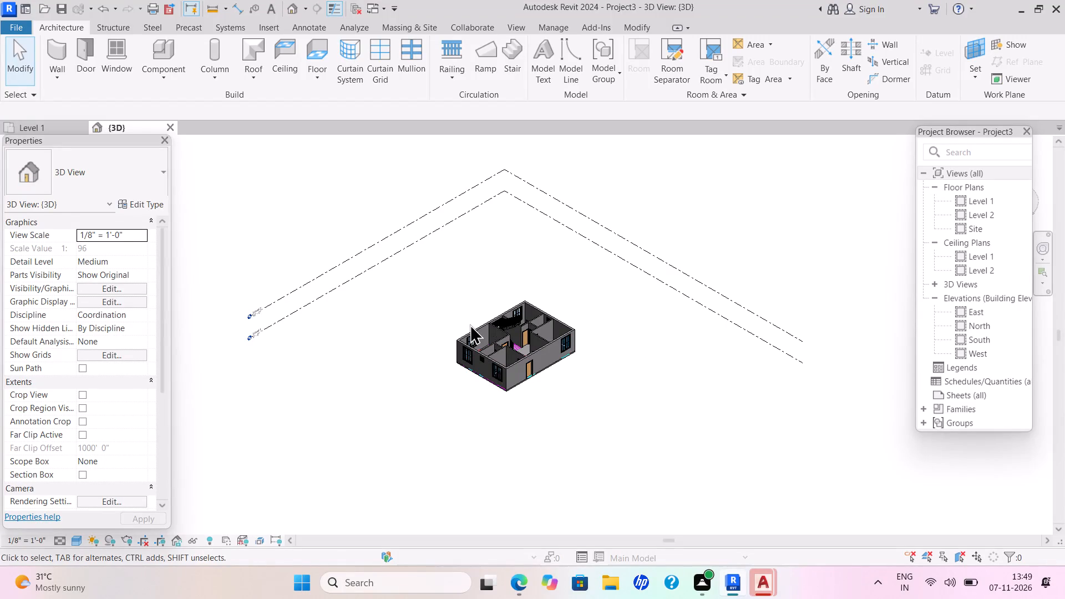
From the Level 1 floor plan, start a roof by footprint with Level 2 as its base level and slope definition turned off.
{"action": "left_click", "coordinate": [31, 136]}
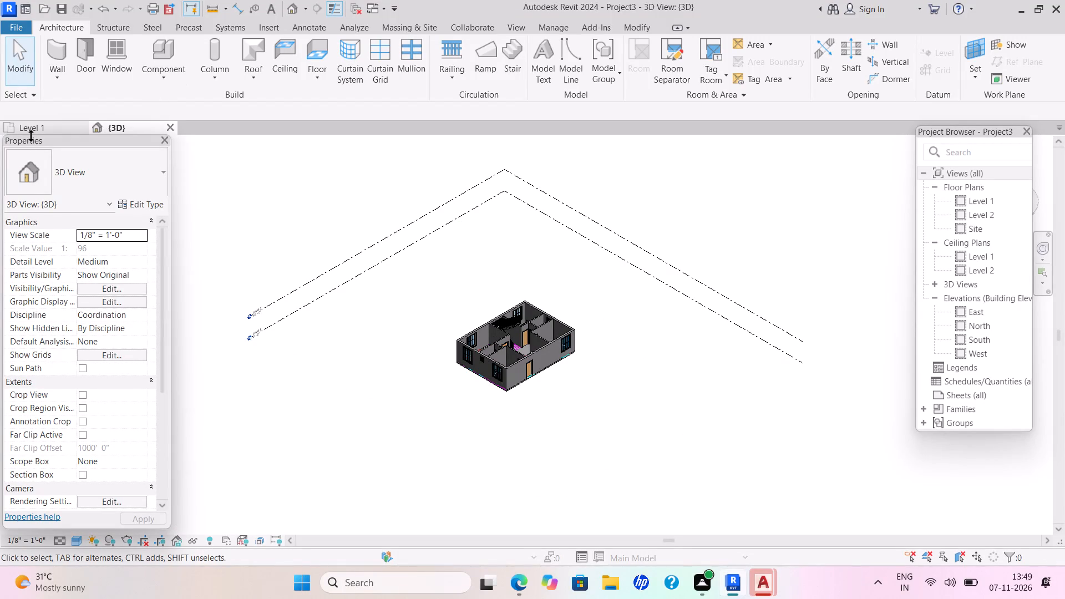
{"action": "left_click", "coordinate": [34, 129]}
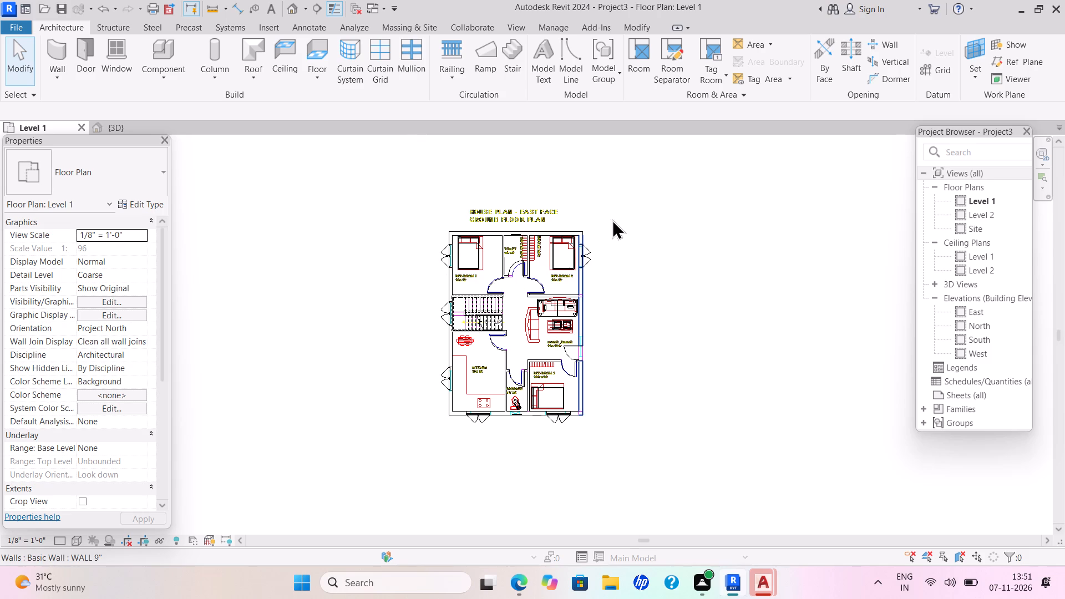
{"action": "left_click", "coordinate": [123, 124]}
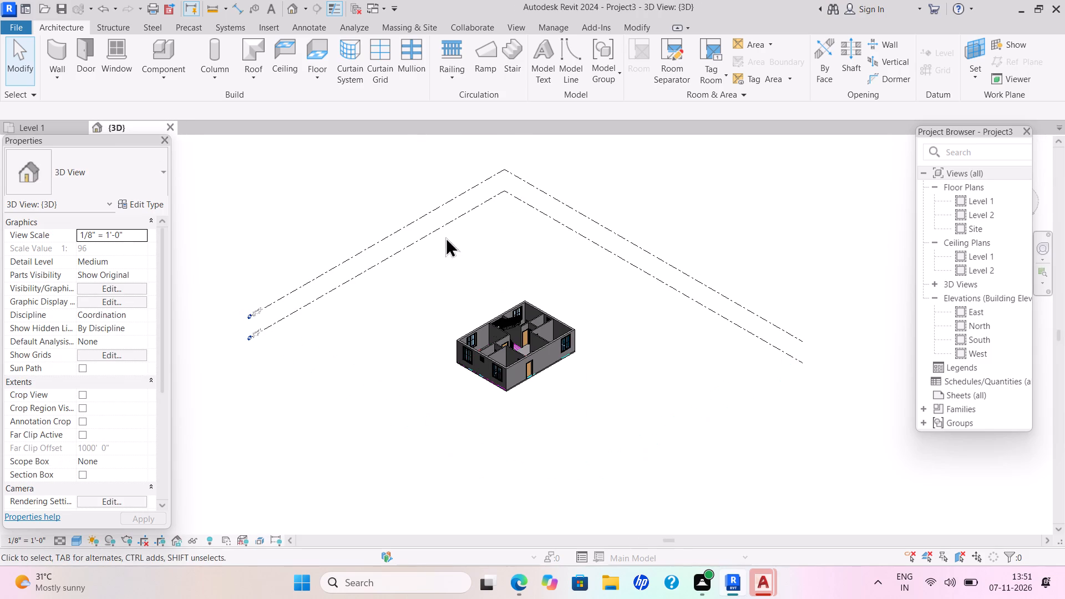
{"action": "left_click", "coordinate": [27, 131]}
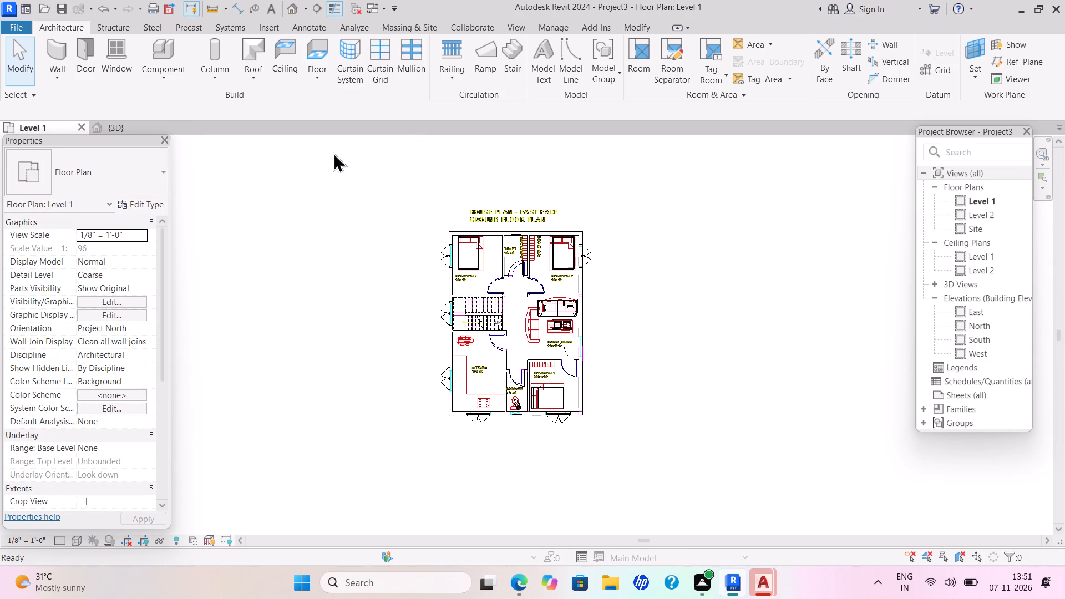
{"action": "left_click", "coordinate": [258, 79]}
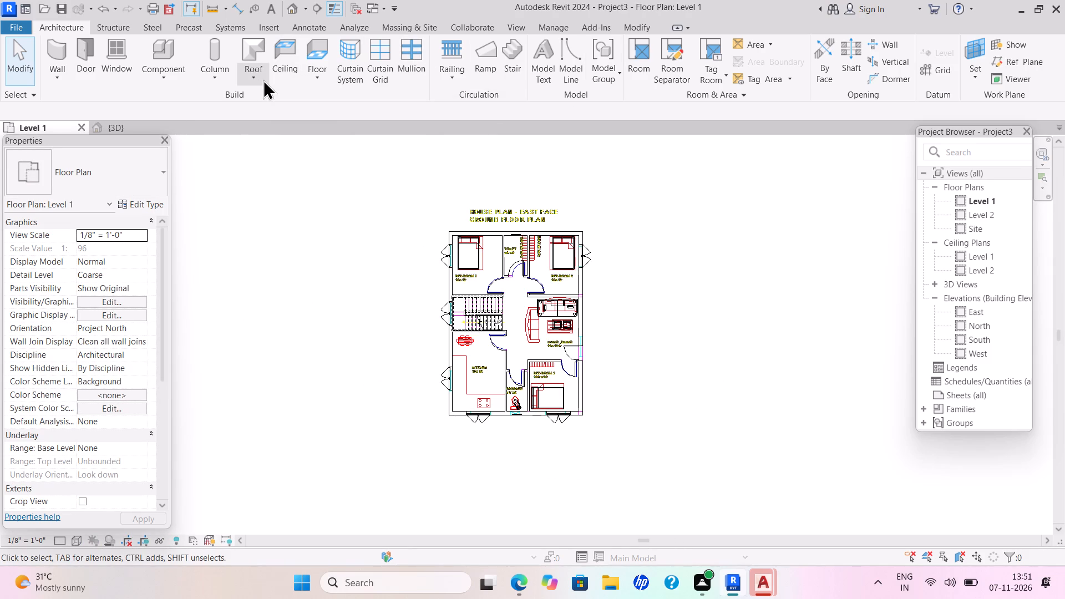
{"action": "left_click", "coordinate": [275, 98]}
{"action": "left_click", "coordinate": [519, 318]}
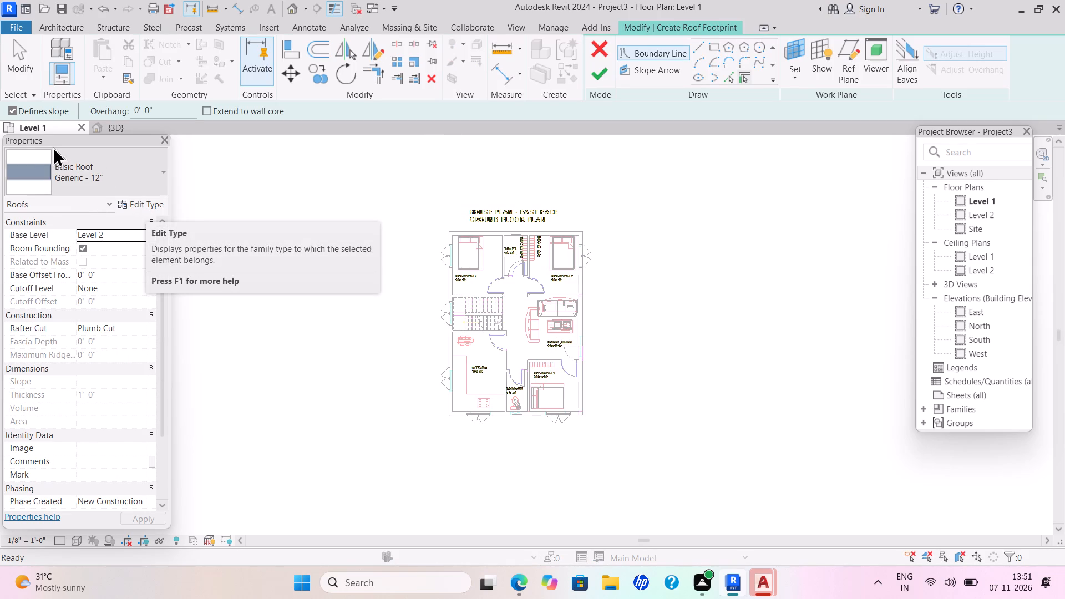
{"action": "left_click", "coordinate": [13, 104]}
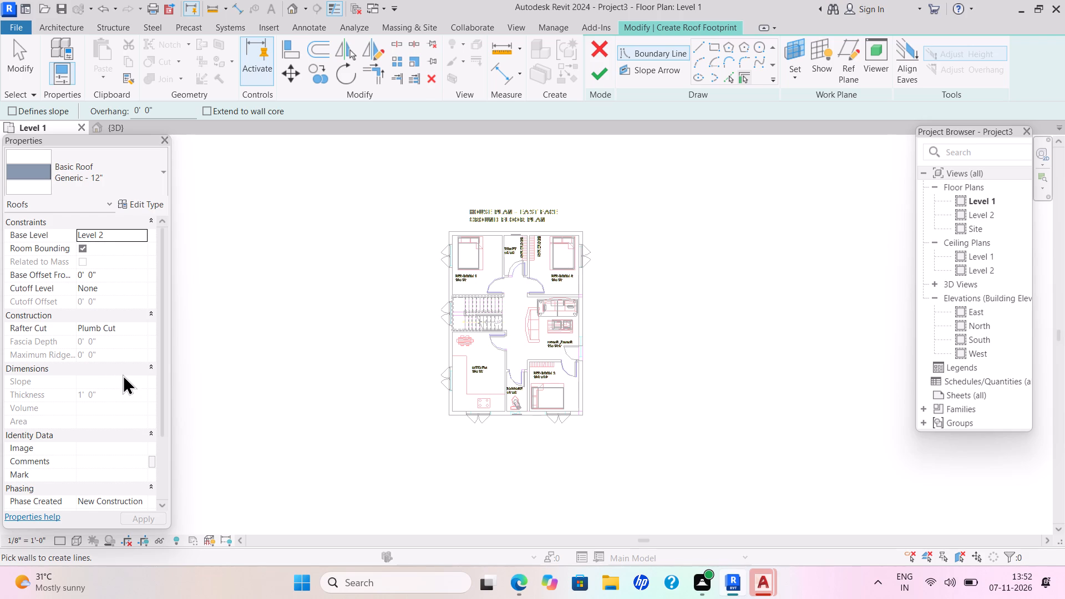
{"action": "left_click", "coordinate": [44, 392]}
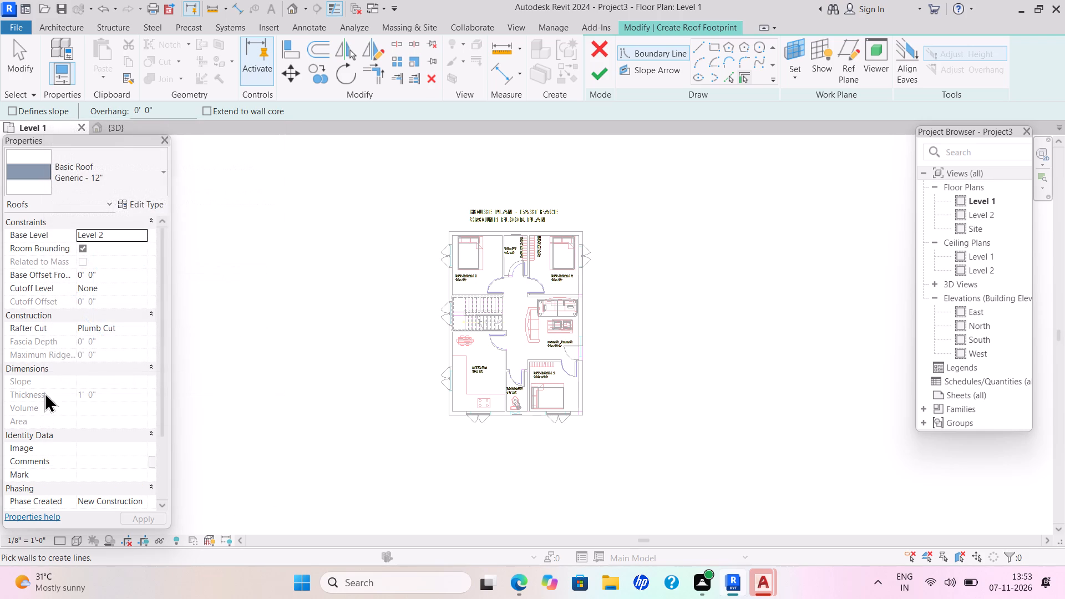
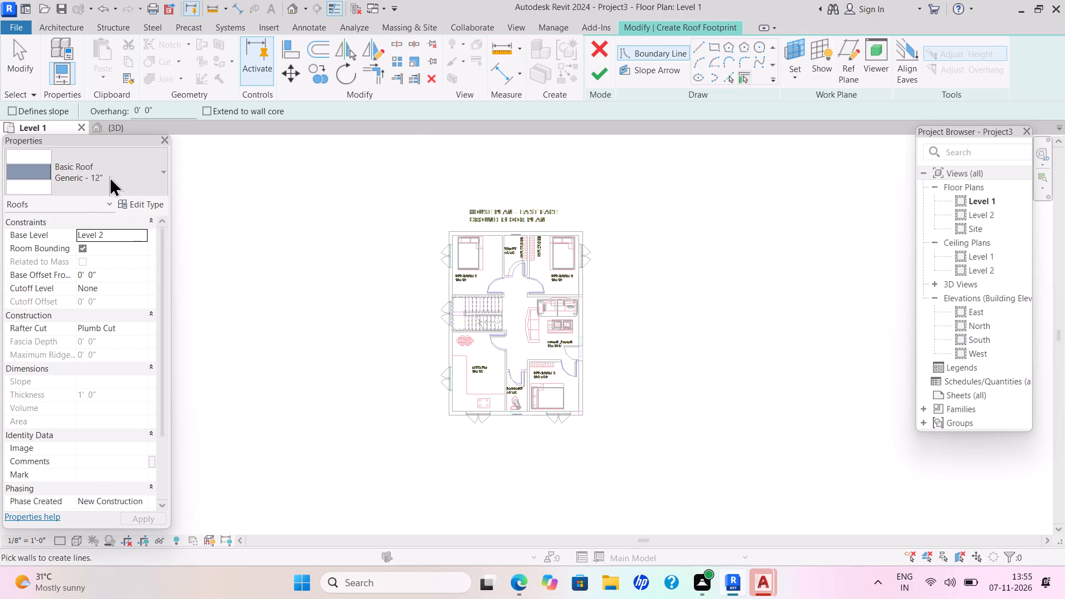
Duplicate the Generic - 12" roof type under the name ROOF 6".
{"action": "left_click", "coordinate": [138, 200]}
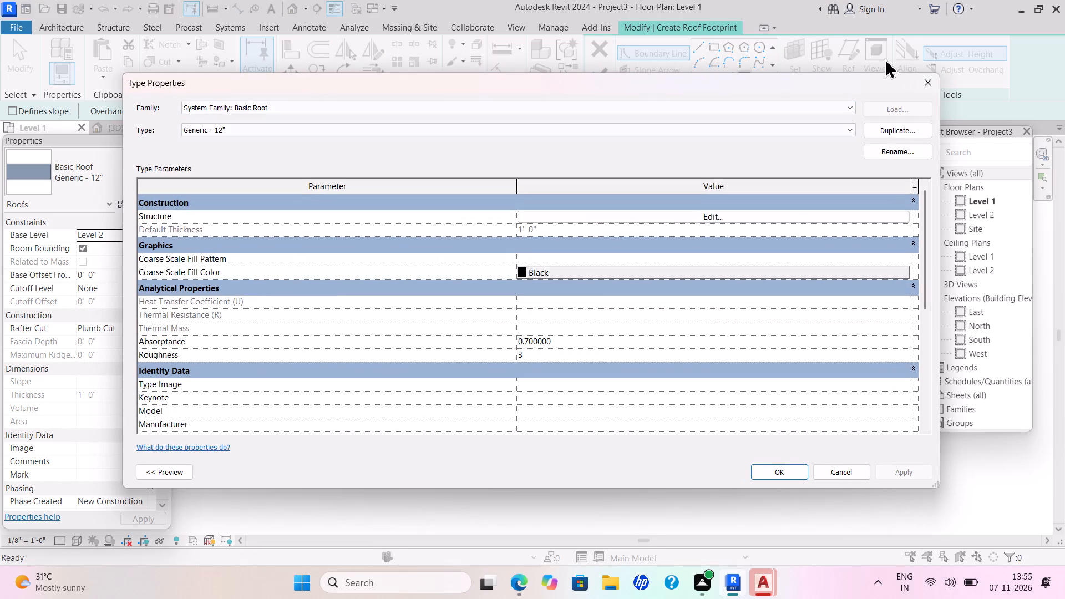
{"action": "left_click", "coordinate": [914, 128]}
{"action": "key", "text": "BackSpace"}
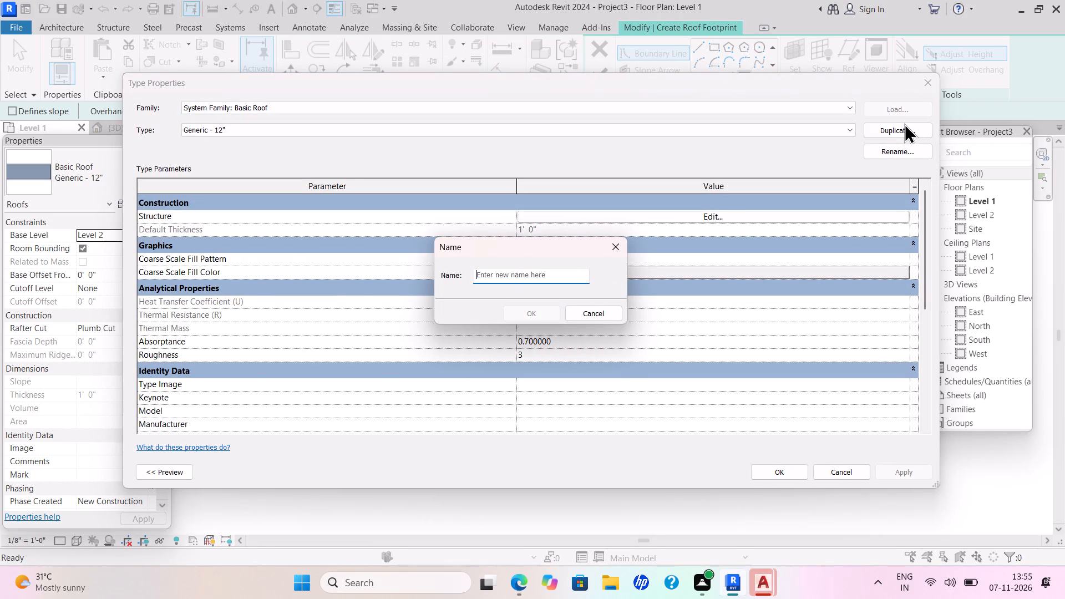
{"action": "type", "text": "ROOF 6\""}
{"action": "key", "text": "Return"}
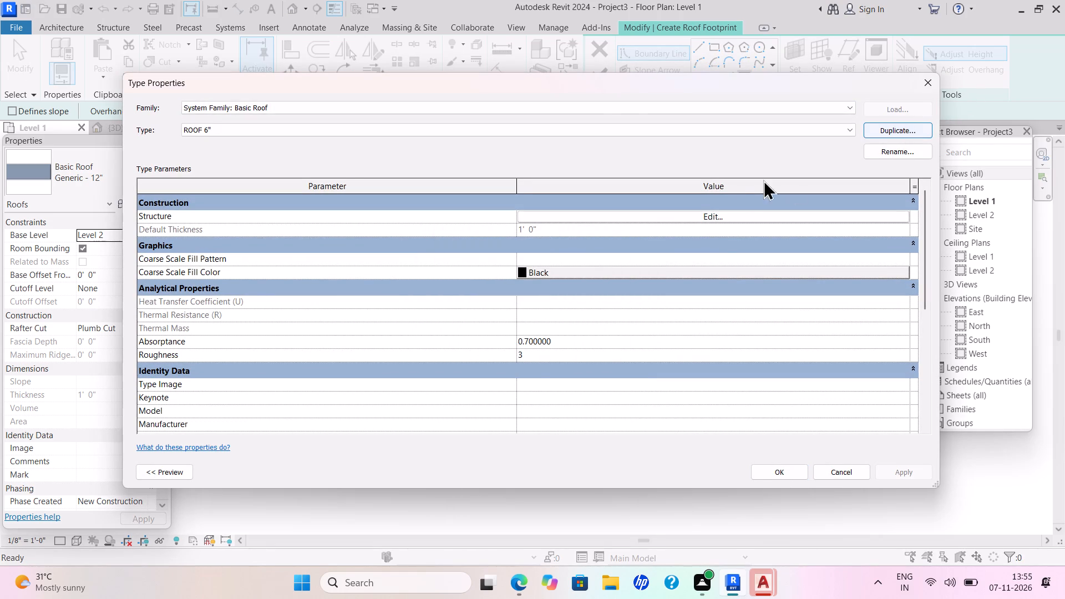
Set the structure layer thickness of the ROOF 6" type to 6" and apply the type.
{"action": "left_click", "coordinate": [712, 220]}
{"action": "left_click_drag", "start_coordinate": [557, 207], "coordinate": [557, 208]}
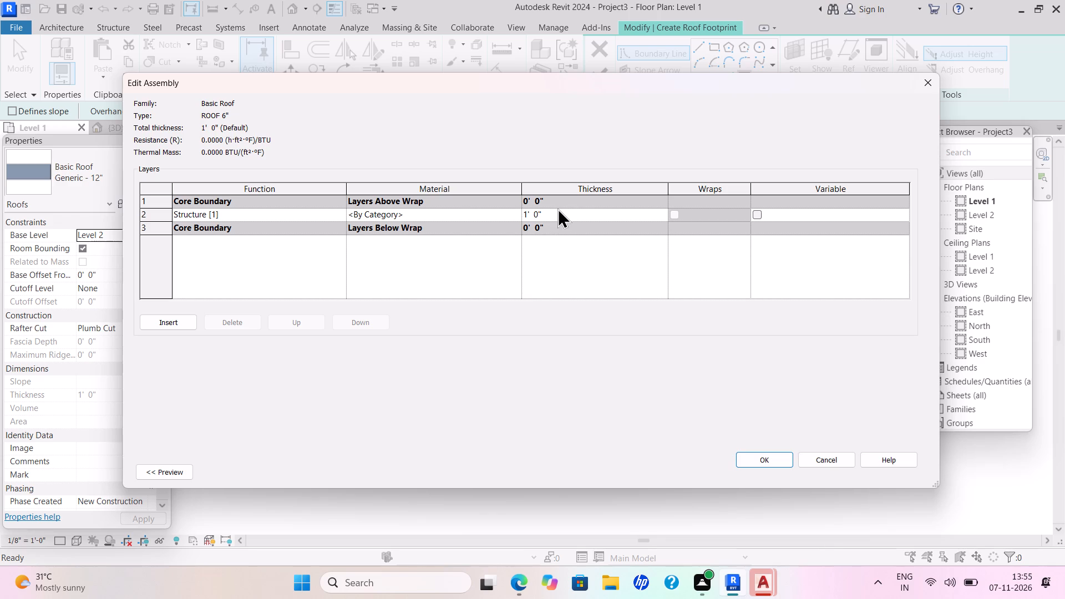
{"action": "left_click_drag", "start_coordinate": [557, 208], "coordinate": [535, 229]}
{"action": "left_click_drag", "start_coordinate": [567, 209], "coordinate": [552, 222]}
{"action": "key", "text": "BackSpace"}
{"action": "type", "text": "6\""}
{"action": "key", "text": "Return"}
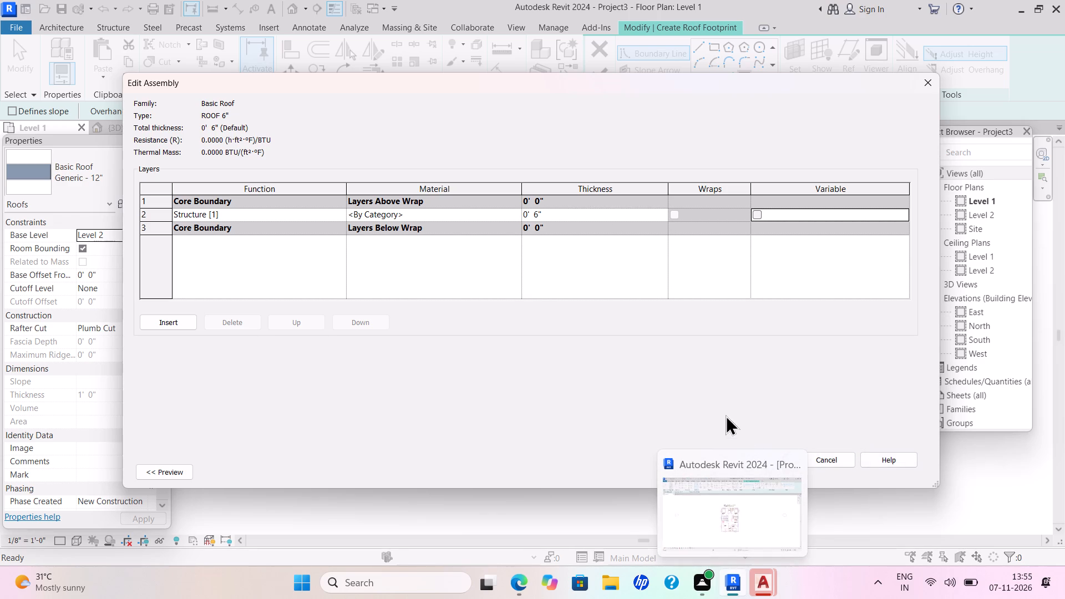
{"action": "left_click", "coordinate": [773, 456]}
{"action": "left_click", "coordinate": [895, 467]}
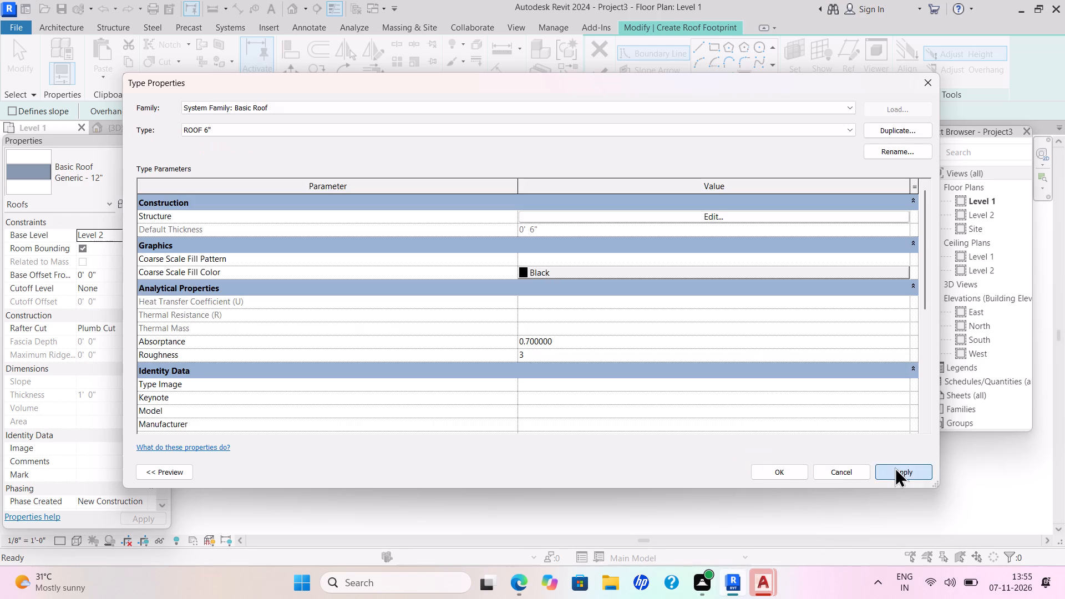
{"action": "left_click", "coordinate": [759, 480]}
{"action": "left_click", "coordinate": [767, 475]}
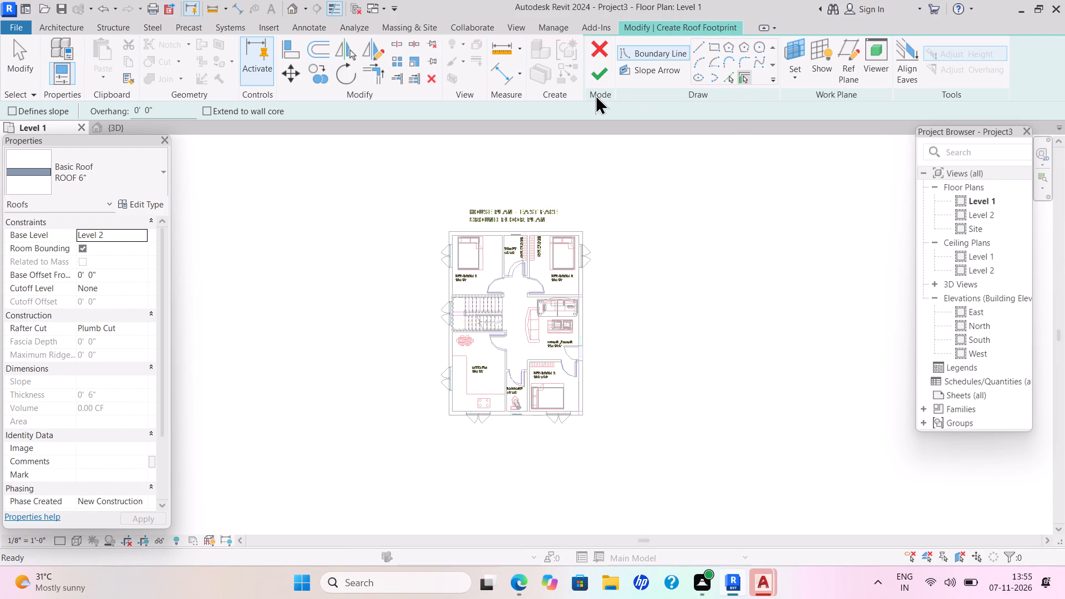
Sketch a rectangular roof footprint offset 3' outward from the house's exterior wall corners, finish the roof, and view it in 3D.
{"action": "double_click", "coordinate": [713, 46]}
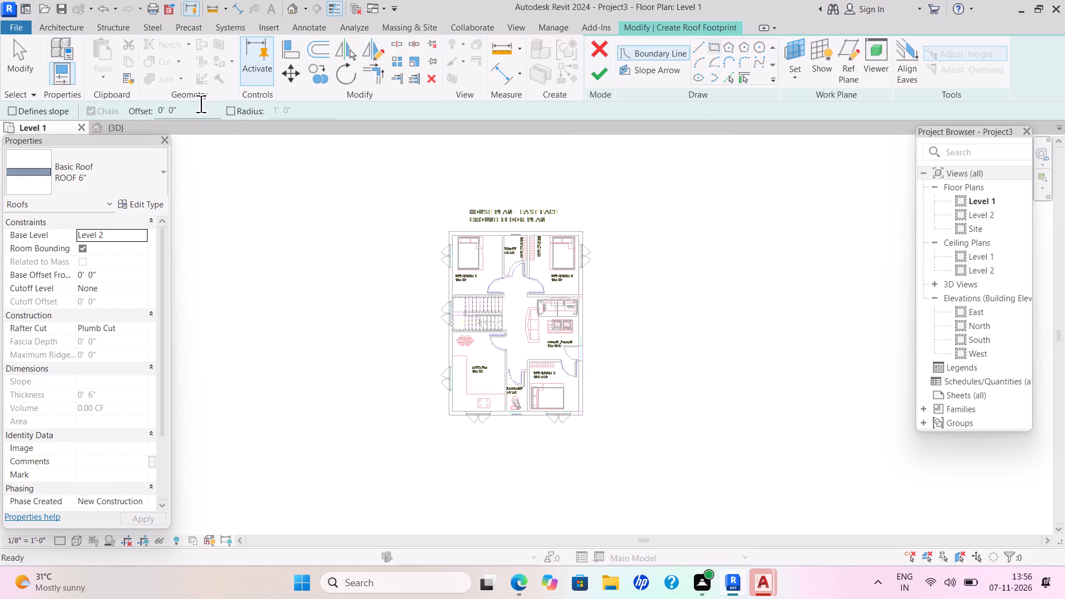
{"action": "left_click_drag", "start_coordinate": [199, 103], "coordinate": [134, 121]}
{"action": "left_click_drag", "start_coordinate": [186, 107], "coordinate": [105, 116]}
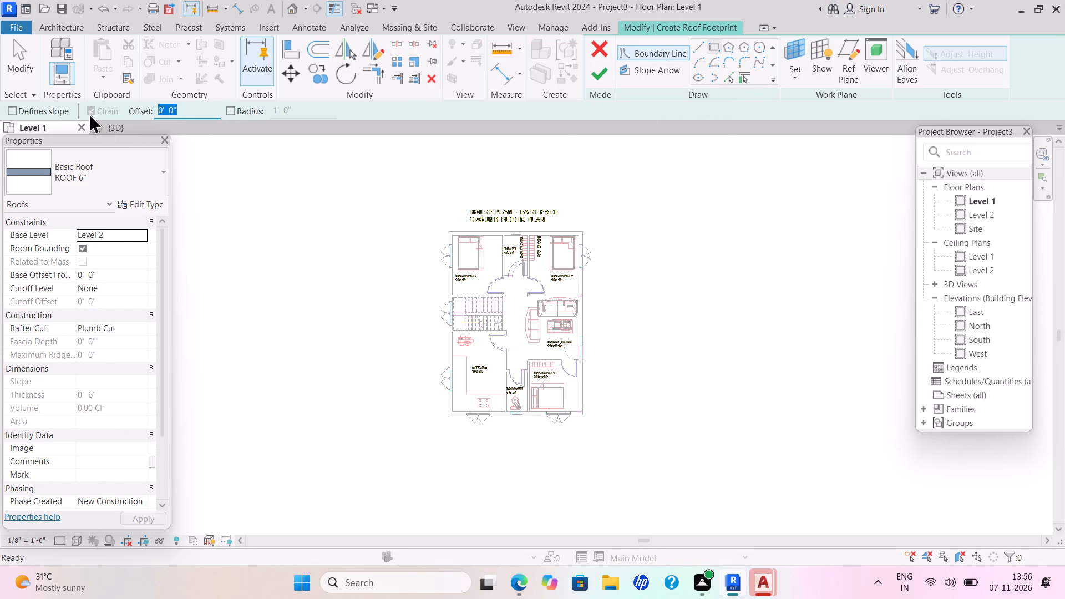
{"action": "key", "text": "BackSpace"}
{"action": "type", "text": "3'"}
{"action": "key", "text": "Return"}
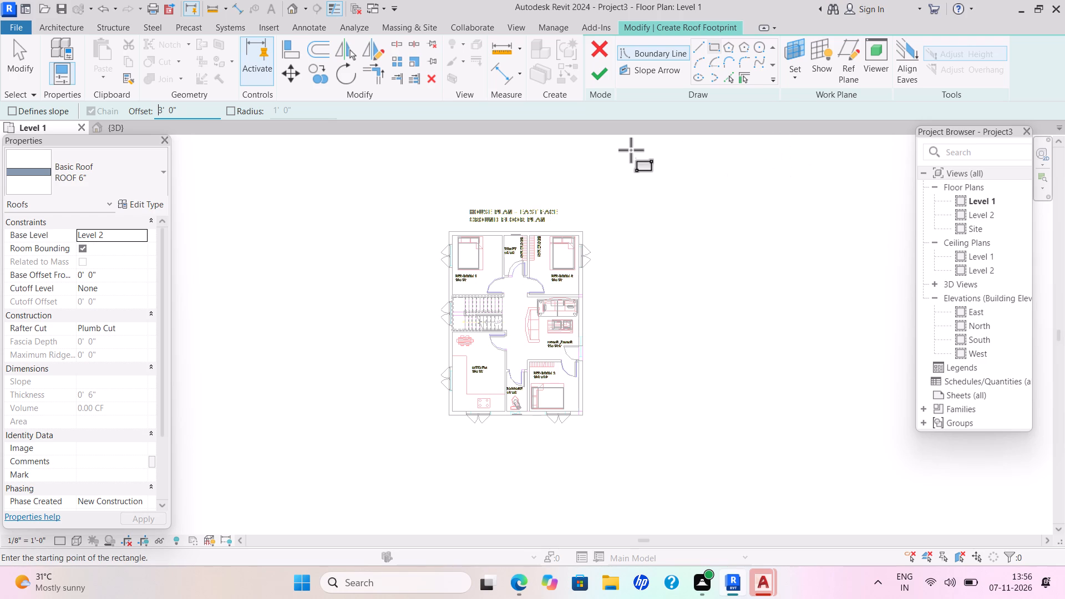
{"action": "left_click", "coordinate": [712, 43]}
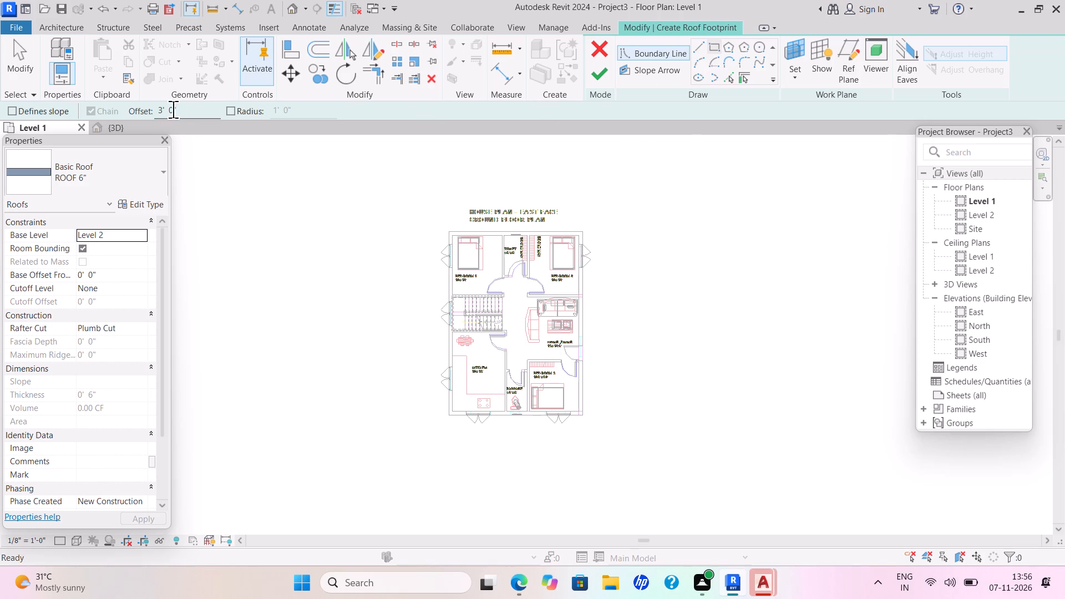
{"action": "left_click", "coordinate": [445, 229]}
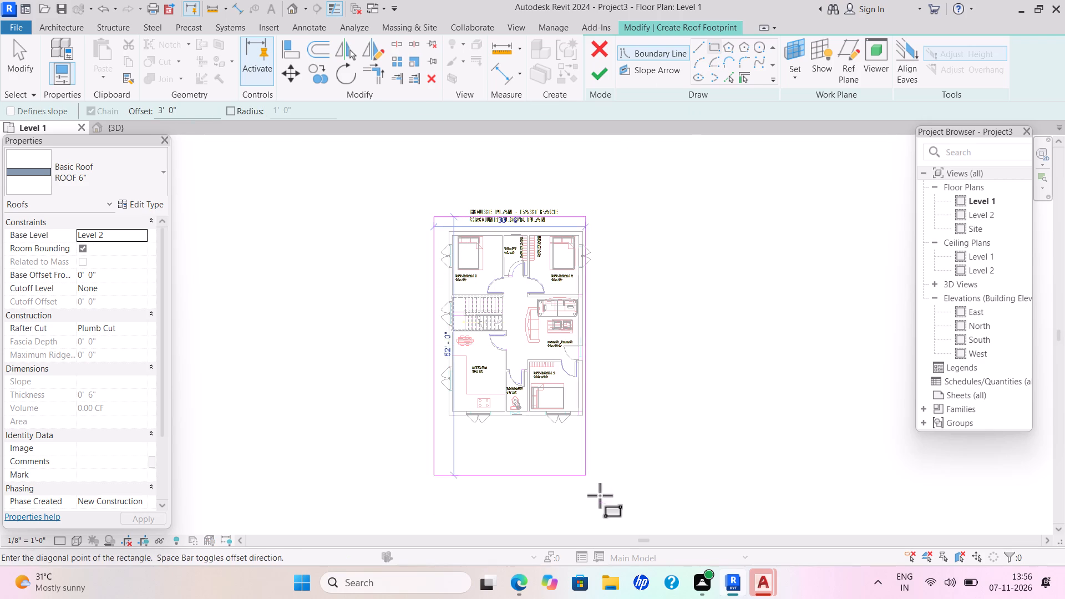
{"action": "left_click", "coordinate": [585, 419]}
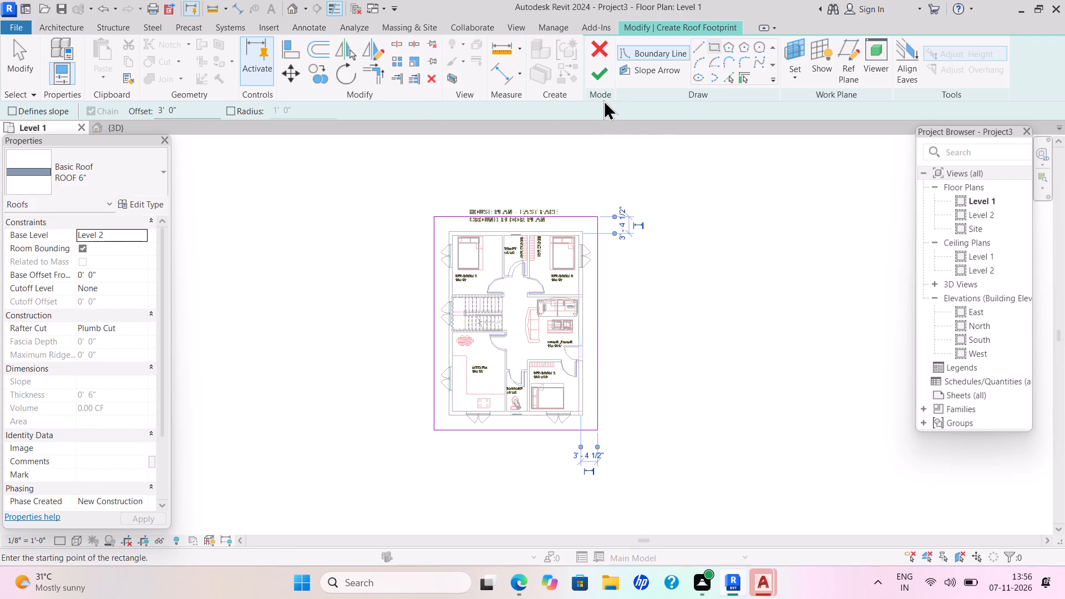
{"action": "left_click", "coordinate": [605, 75]}
{"action": "left_click", "coordinate": [577, 292]}
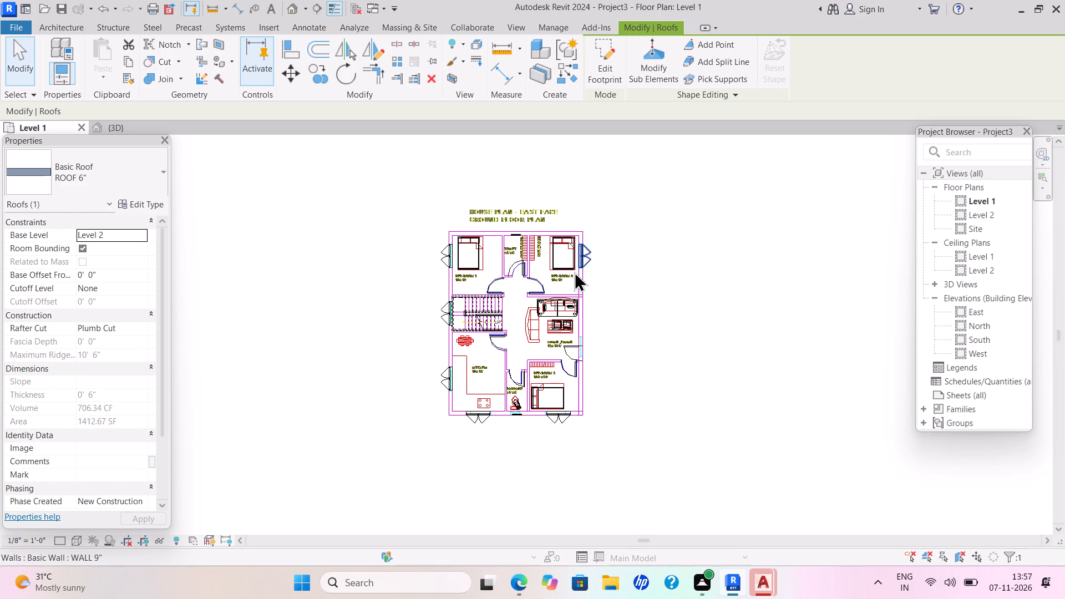
{"action": "left_click", "coordinate": [139, 132]}
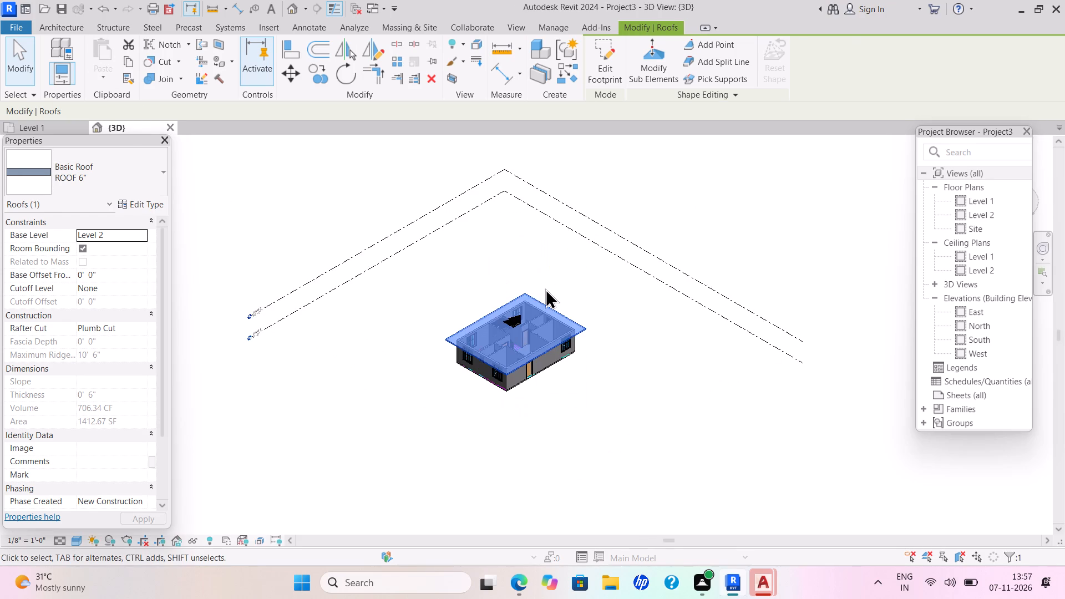
{"action": "left_click", "coordinate": [545, 288]}
On the Level 1 plan, sketch a rectangular railing path offset 3' outward from the exterior wall corners and finish the railing.
{"action": "left_click", "coordinate": [49, 125]}
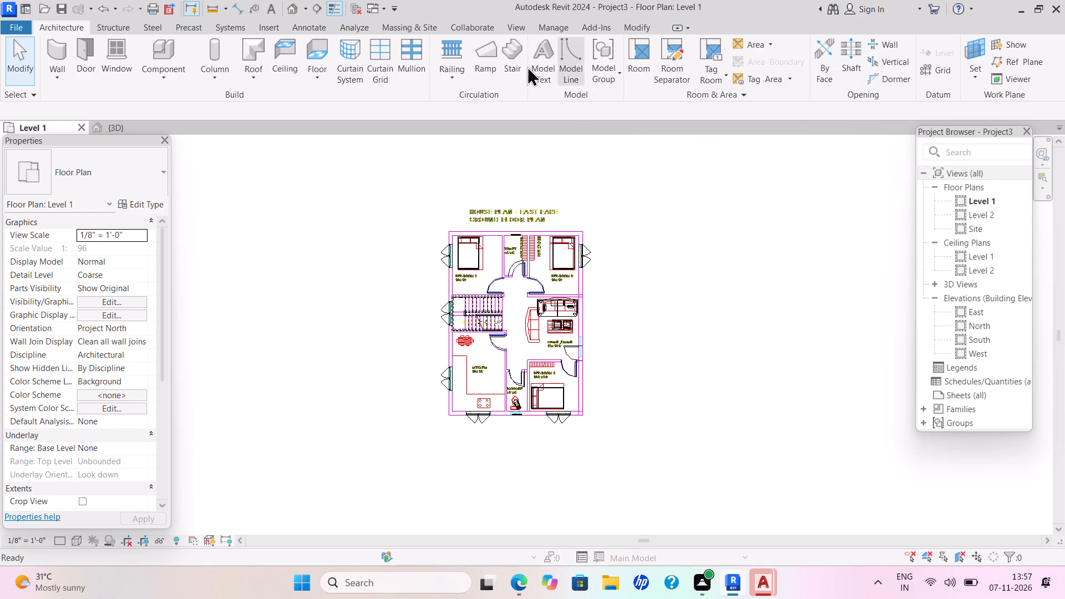
{"action": "left_click", "coordinate": [452, 79]}
{"action": "left_click", "coordinate": [453, 93]}
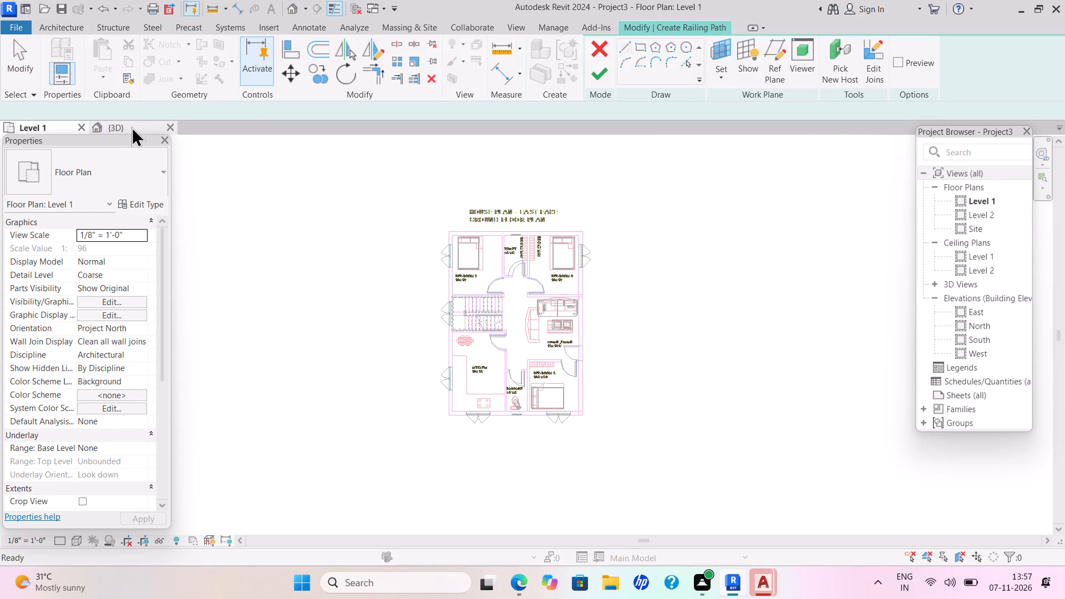
{"action": "left_click_drag", "start_coordinate": [126, 113], "coordinate": [45, 113]}
{"action": "key", "text": "BackSpace"}
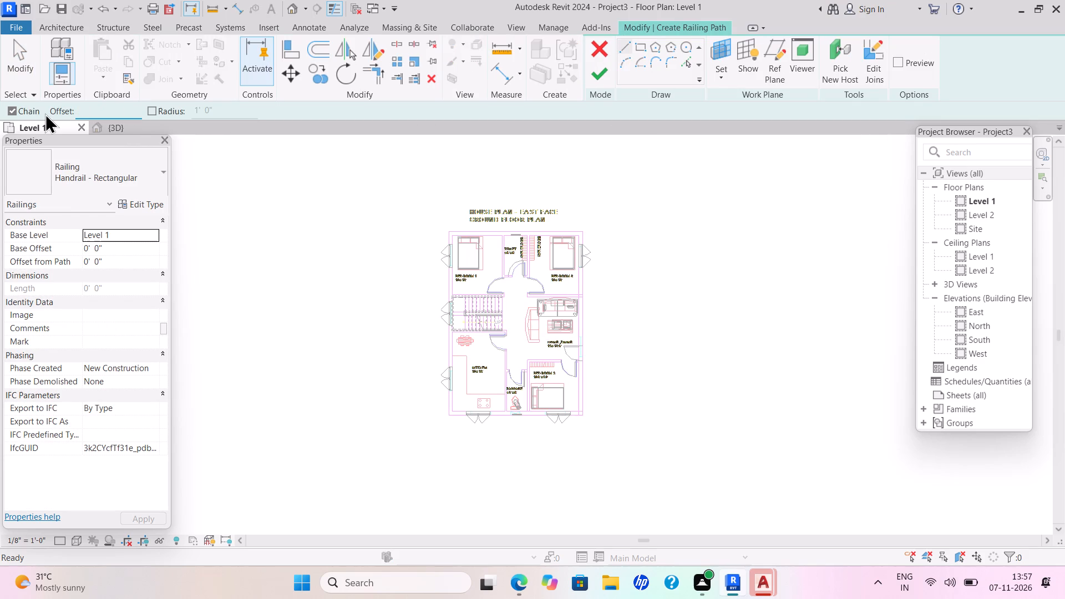
{"action": "type", "text": "3'"}
{"action": "key", "text": "Return"}
{"action": "double_click", "coordinate": [633, 45]}
{"action": "left_click", "coordinate": [444, 229]}
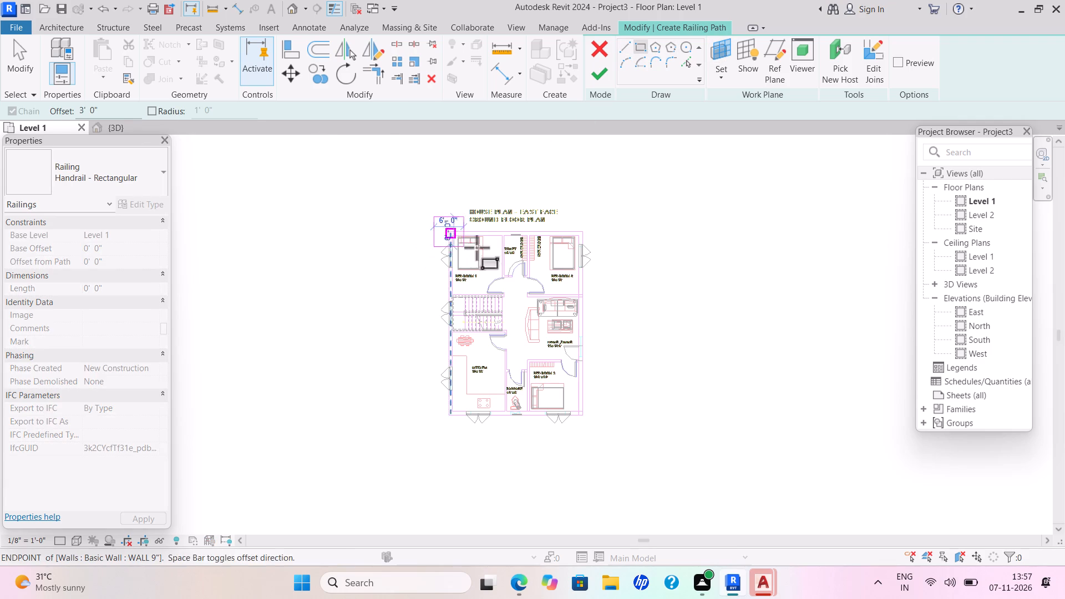
{"action": "left_click", "coordinate": [585, 416]}
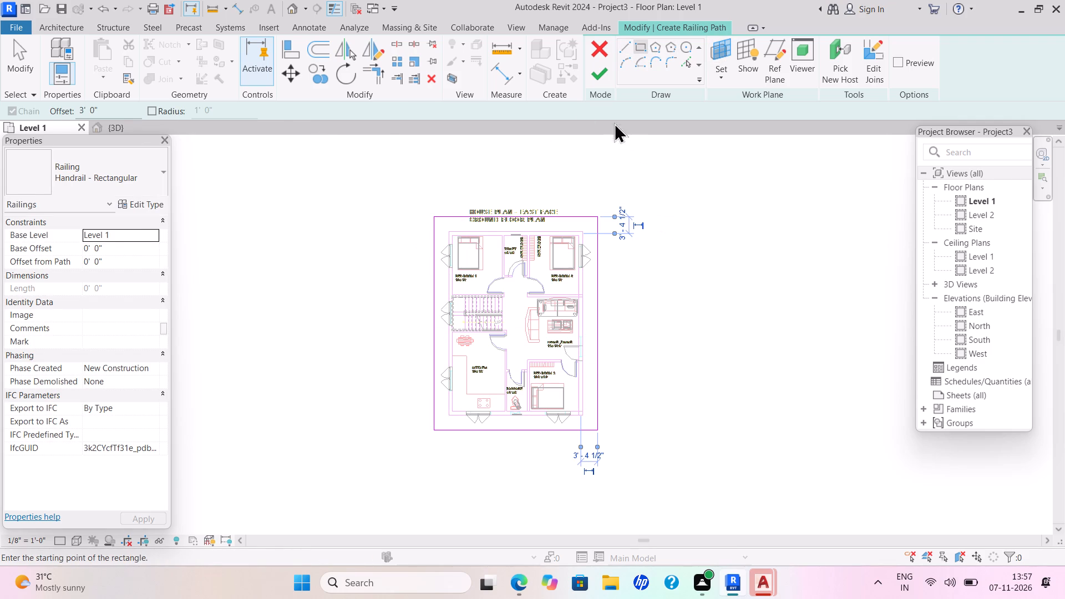
{"action": "left_click", "coordinate": [607, 78]}
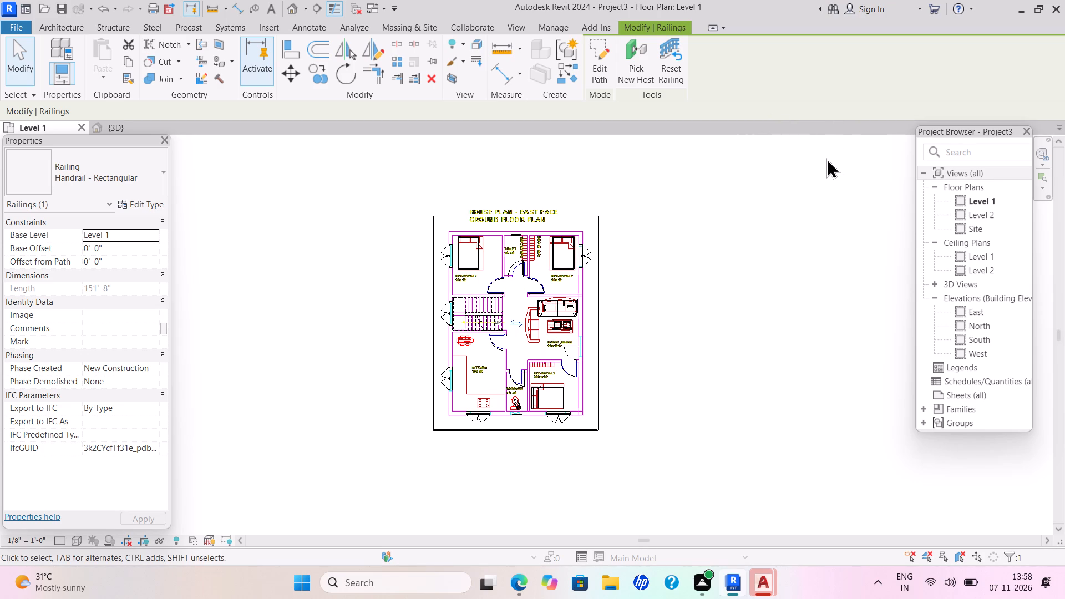
In the 3D view, set the new railing's base level to Level 2 and its base offset to 6".
{"action": "left_click", "coordinate": [137, 127]}
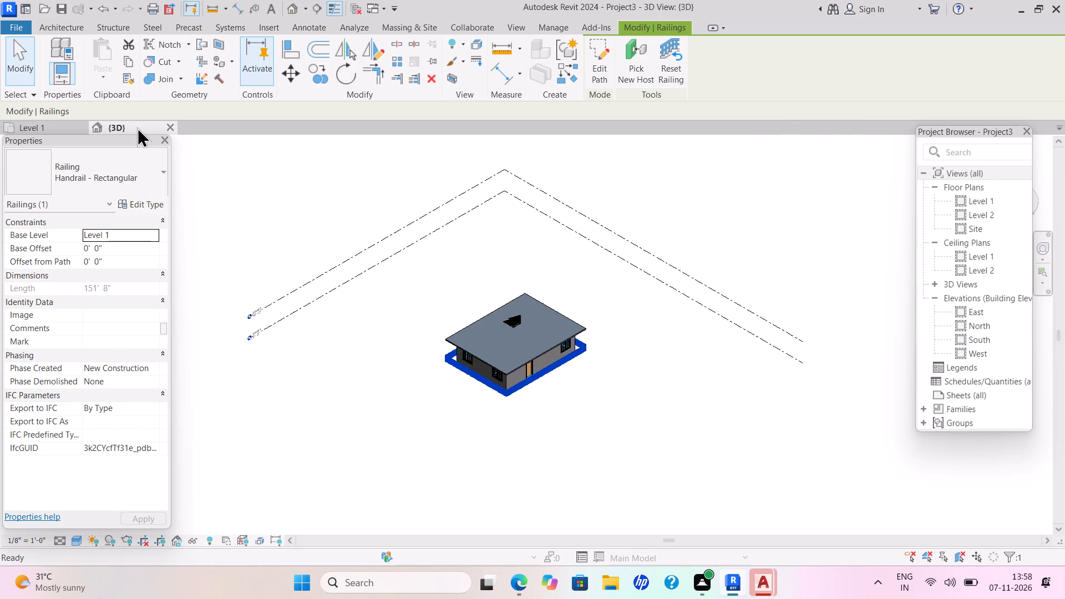
{"action": "left_click_drag", "start_coordinate": [155, 232], "coordinate": [158, 239]}
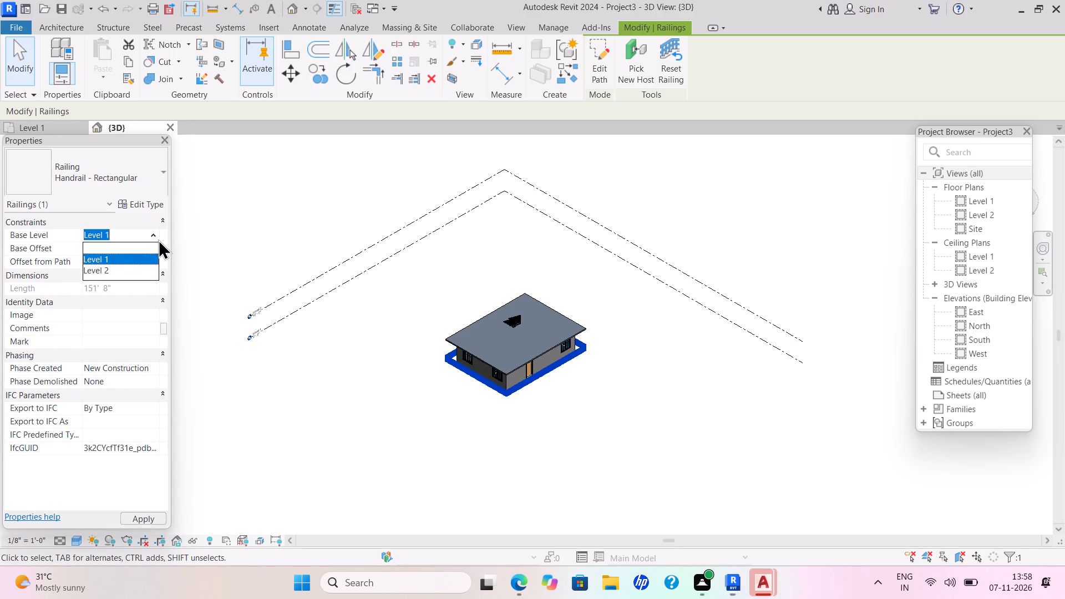
{"action": "left_click", "coordinate": [135, 270]}
{"action": "left_click_drag", "start_coordinate": [120, 252], "coordinate": [120, 260]}
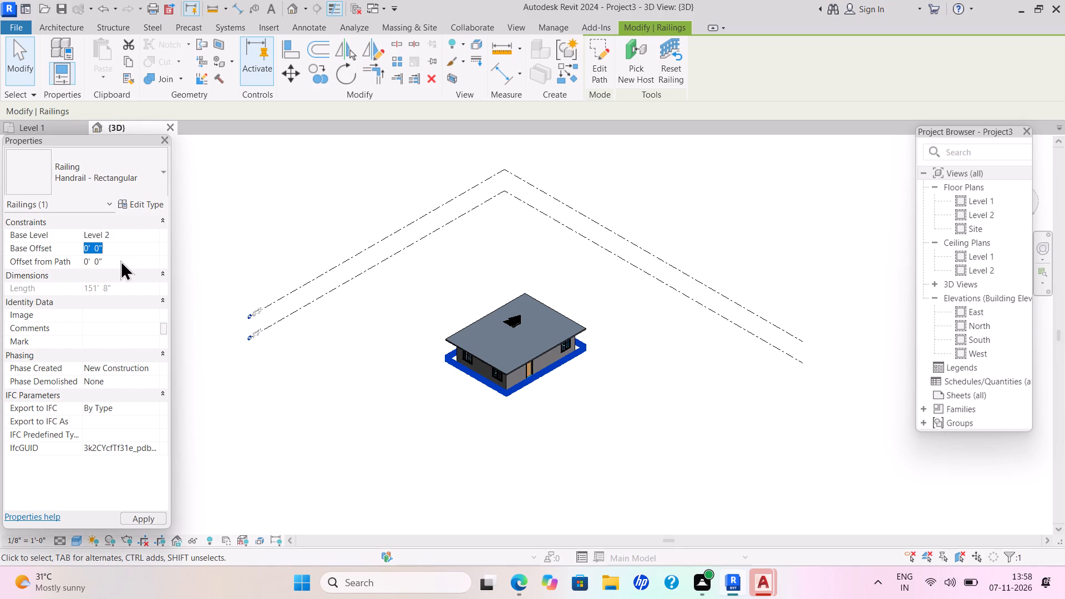
{"action": "key", "text": "BackSpace"}
{"action": "type", "text": "6\""}
{"action": "key", "text": "Return"}
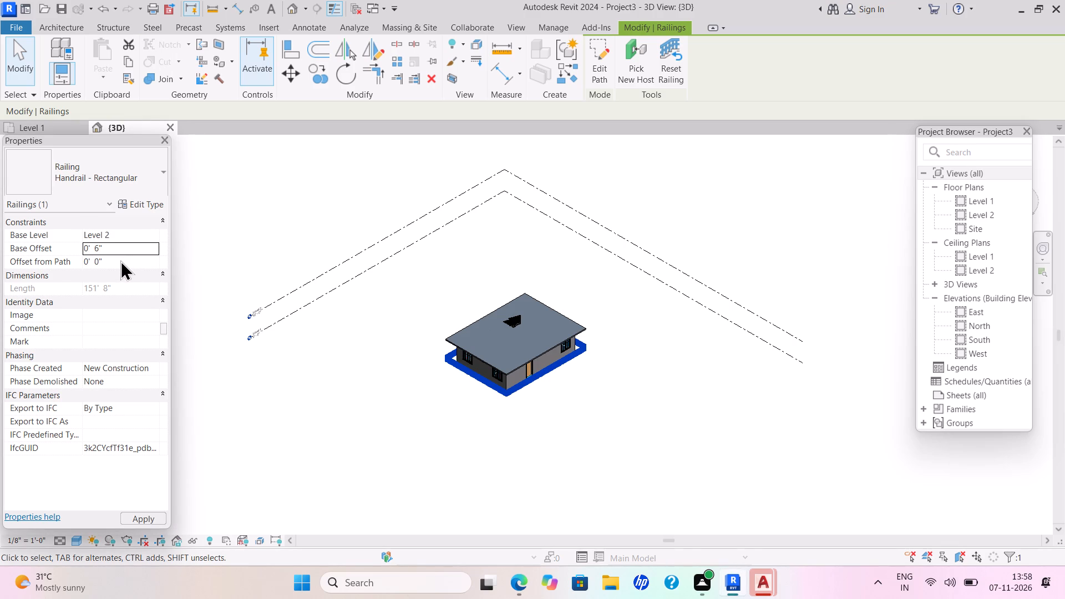
{"action": "left_click", "coordinate": [598, 261]}
{"action": "key", "text": "Escape"}
From the Level 1 plan, start a Grassland - 16" toposolid from sketch with a height offset of -6" from Level 1.
{"action": "left_click", "coordinate": [23, 126]}
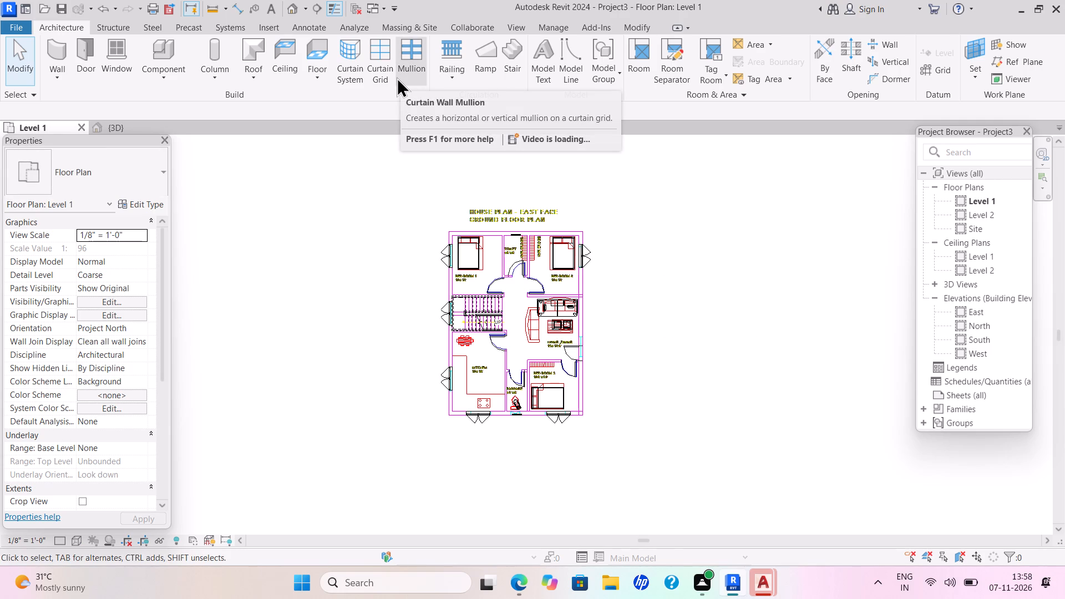
{"action": "left_click", "coordinate": [389, 24]}
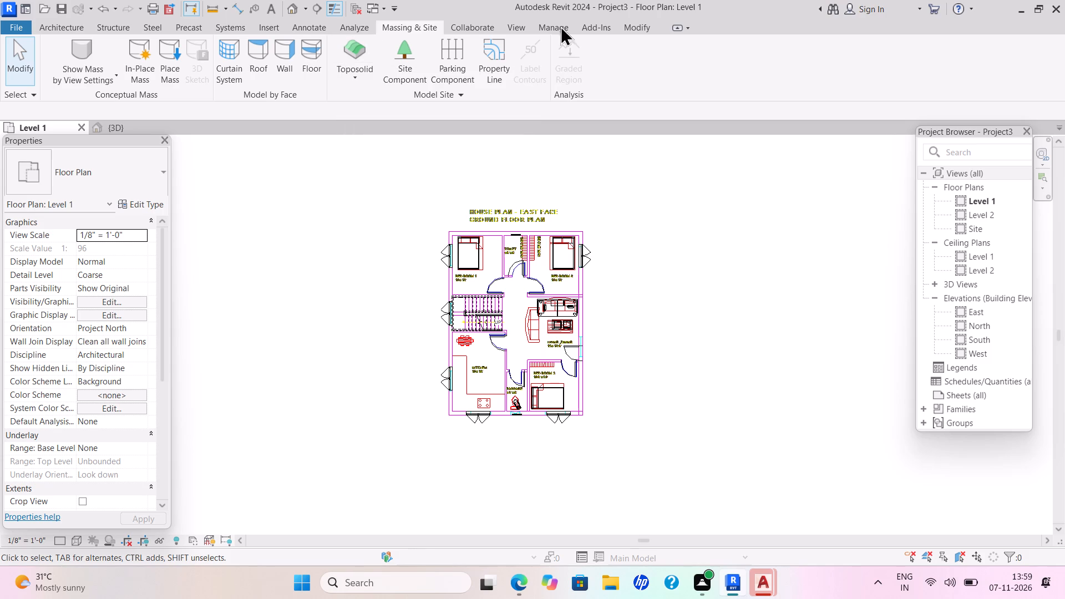
{"action": "left_click", "coordinate": [343, 77]}
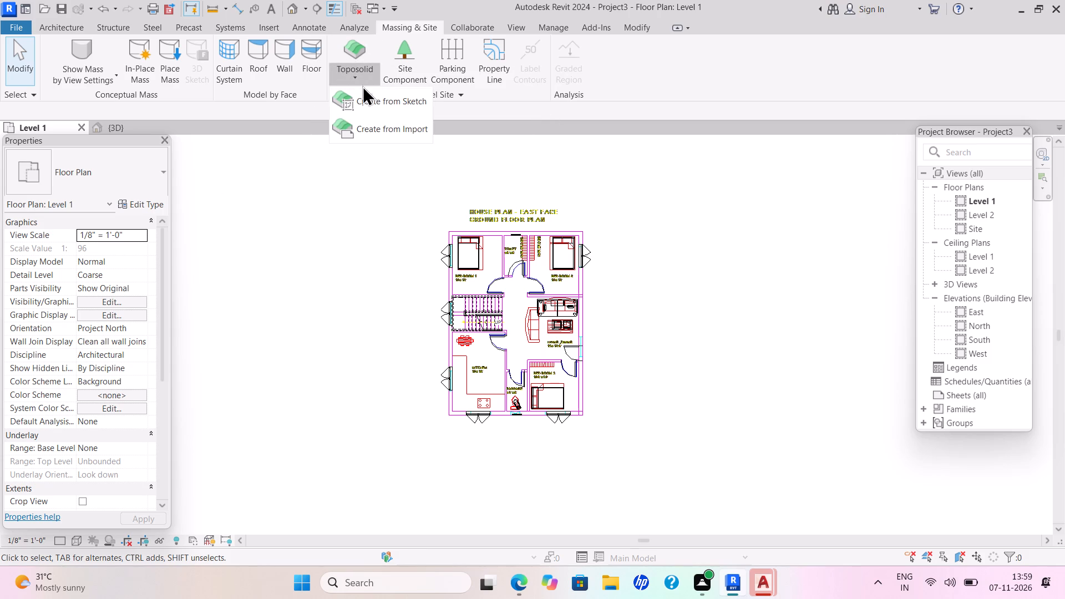
{"action": "left_click", "coordinate": [375, 105]}
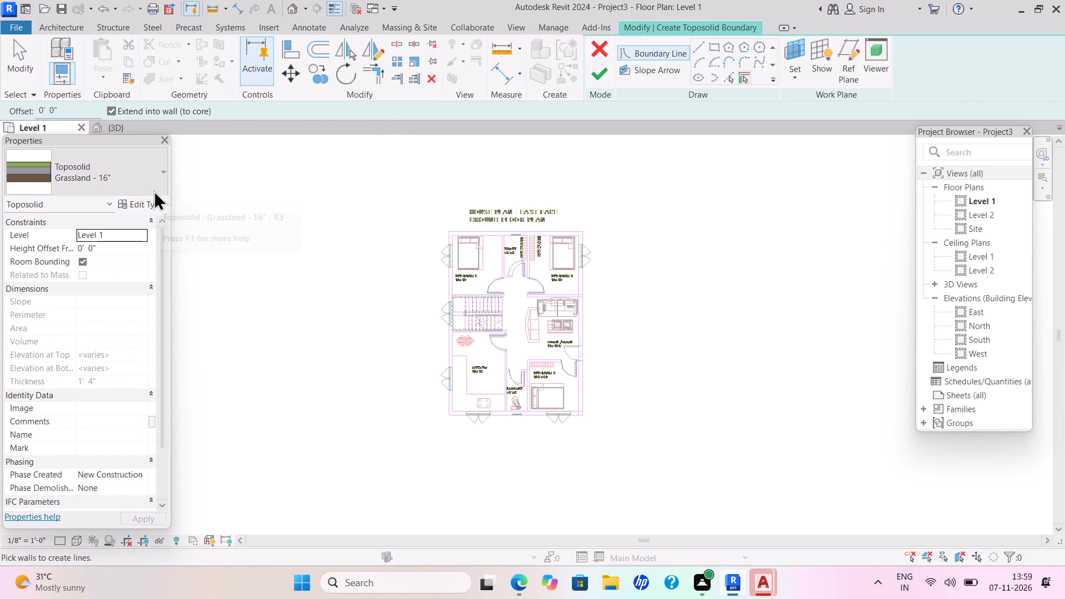
{"action": "left_click_drag", "start_coordinate": [121, 251], "coordinate": [117, 262]}
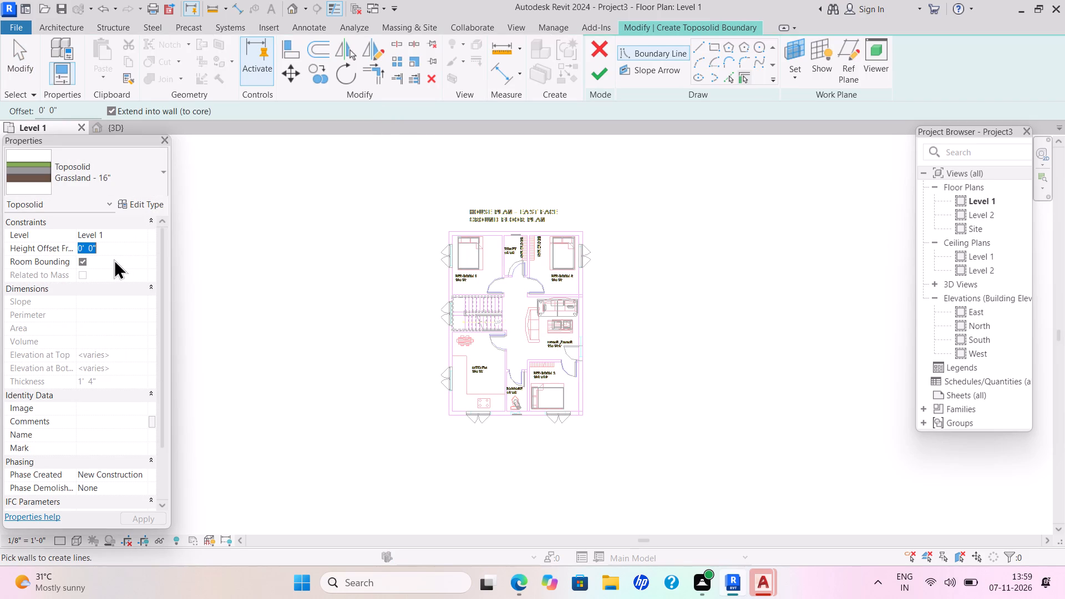
{"action": "key", "text": "BackSpace"}
{"action": "key", "text": "BackSpace"}
{"action": "key", "text": "BackSpace"}
{"action": "key", "text": "BackSpace"}
{"action": "key", "text": "BackSpace"}
{"action": "key", "text": "BackSpace"}
{"action": "key", "text": "BackSpace"}
{"action": "key", "text": "BackSpace"}
{"action": "key", "text": "BackSpace"}
{"action": "key", "text": "BackSpace"}
{"action": "key", "text": "BackSpace"}
{"action": "key", "text": "BackSpace"}
{"action": "key", "text": "BackSpace"}
{"action": "key", "text": "BackSpace"}
{"action": "key", "text": "BackSpace"}
{"action": "key", "text": "BackSpace"}
{"action": "key", "text": "BackSpace"}
{"action": "key", "text": "BackSpace"}
{"action": "key", "text": "BackSpace"}
{"action": "key", "text": "BackSpace"}
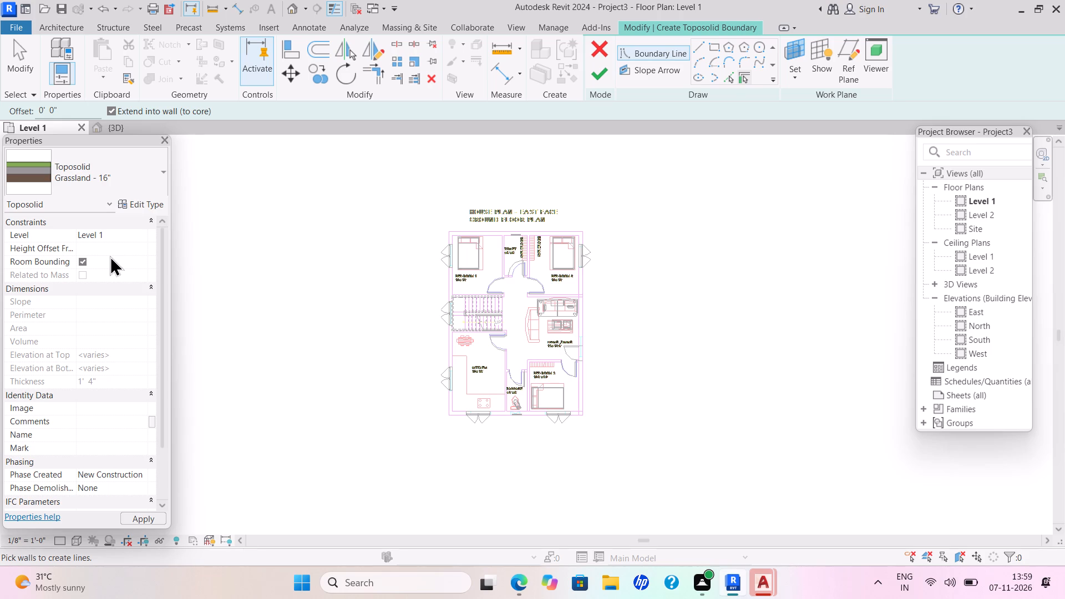
{"action": "type", "text": "-6\""}
{"action": "key", "text": "Return"}
Sketch a rectangular toposolid boundary about 65' by 70' around the house and finish the toposolid.
{"action": "left_click_drag", "start_coordinate": [713, 47], "coordinate": [712, 52]}
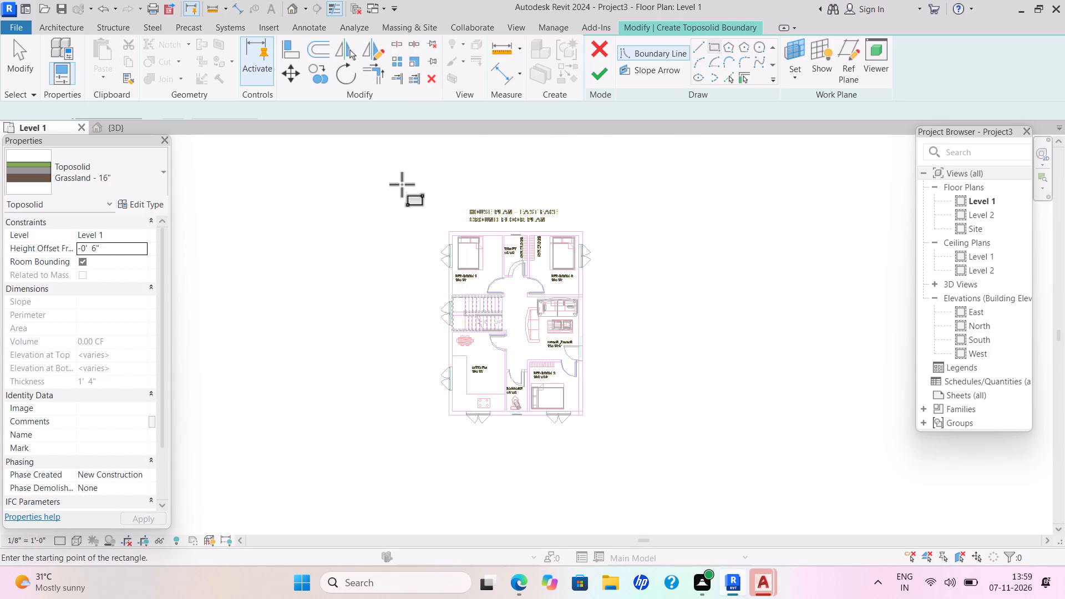
{"action": "left_click", "coordinate": [363, 170]}
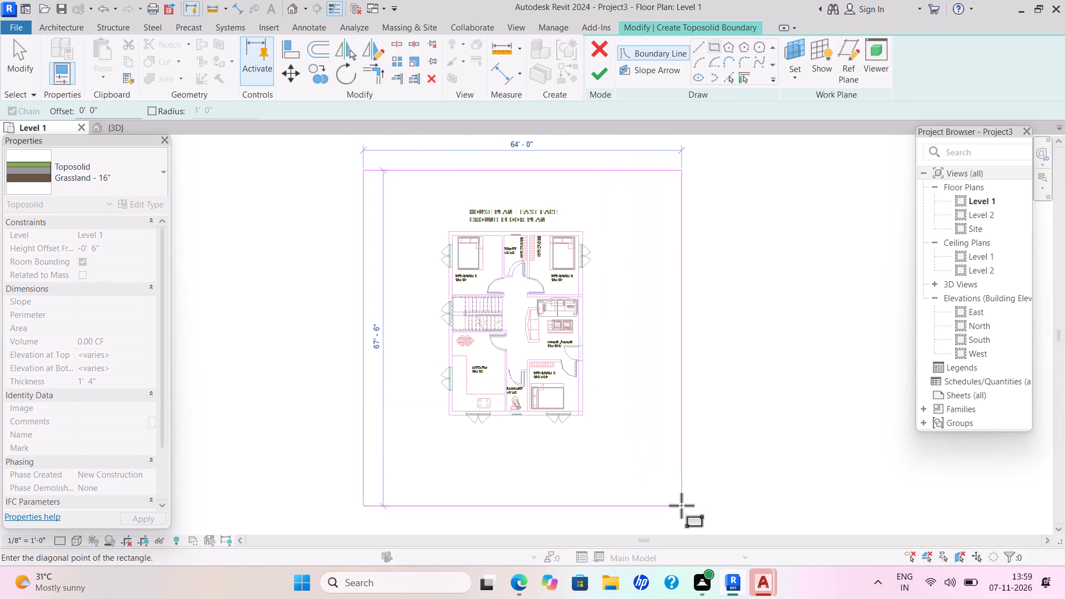
{"action": "left_click", "coordinate": [686, 516]}
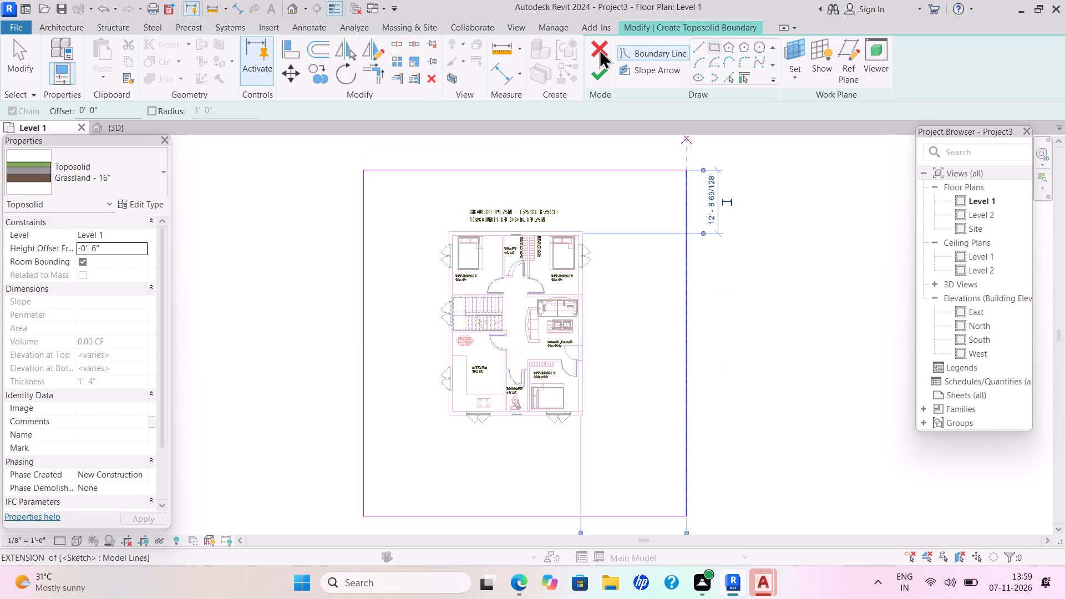
{"action": "left_click_drag", "start_coordinate": [598, 68], "coordinate": [598, 73]}
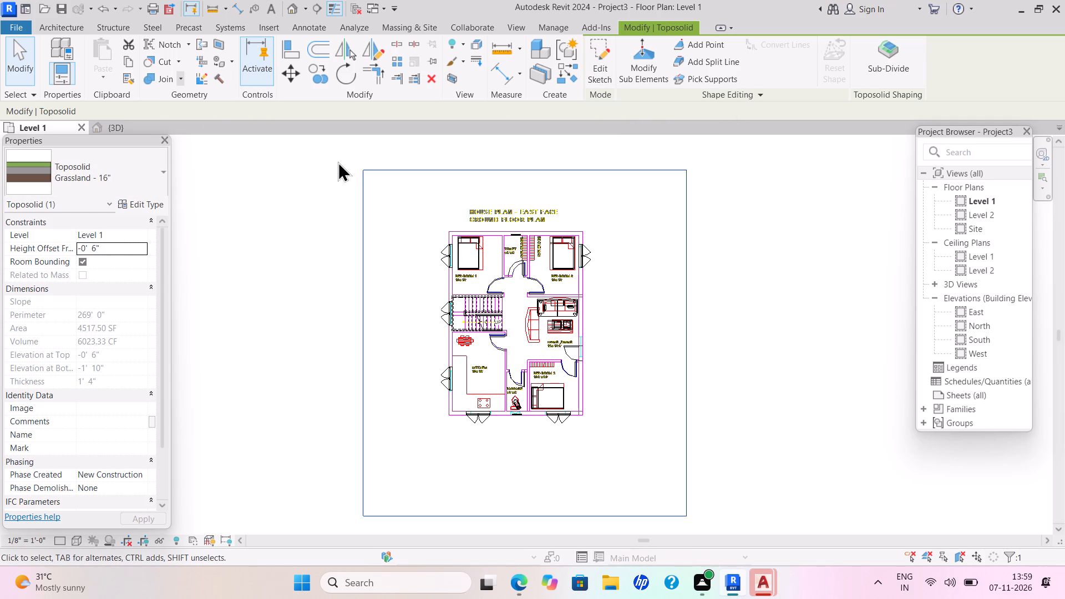
{"action": "key", "text": "Escape"}
{"action": "key", "text": "Escape"}
Set the 3D view's visual style to Realistic.
{"action": "left_click", "coordinate": [144, 128]}
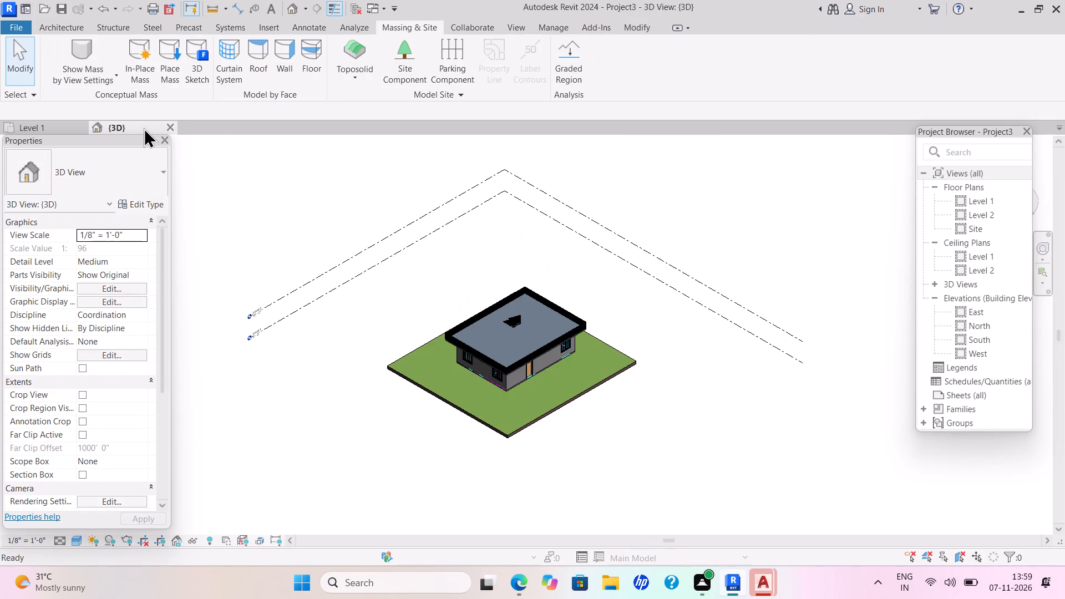
{"action": "key", "text": "Escape"}
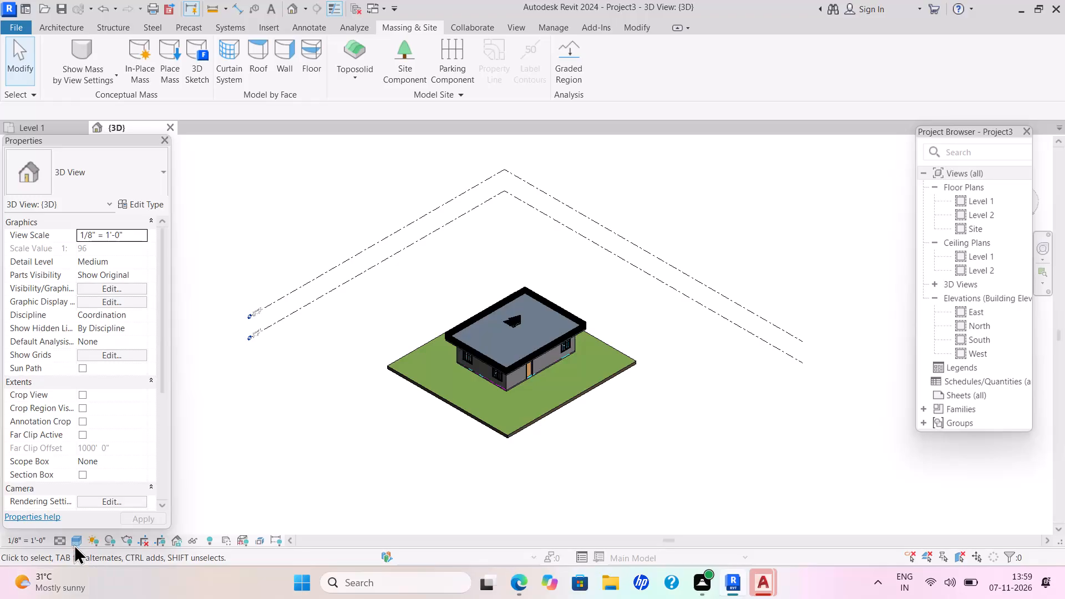
{"action": "left_click", "coordinate": [72, 541]}
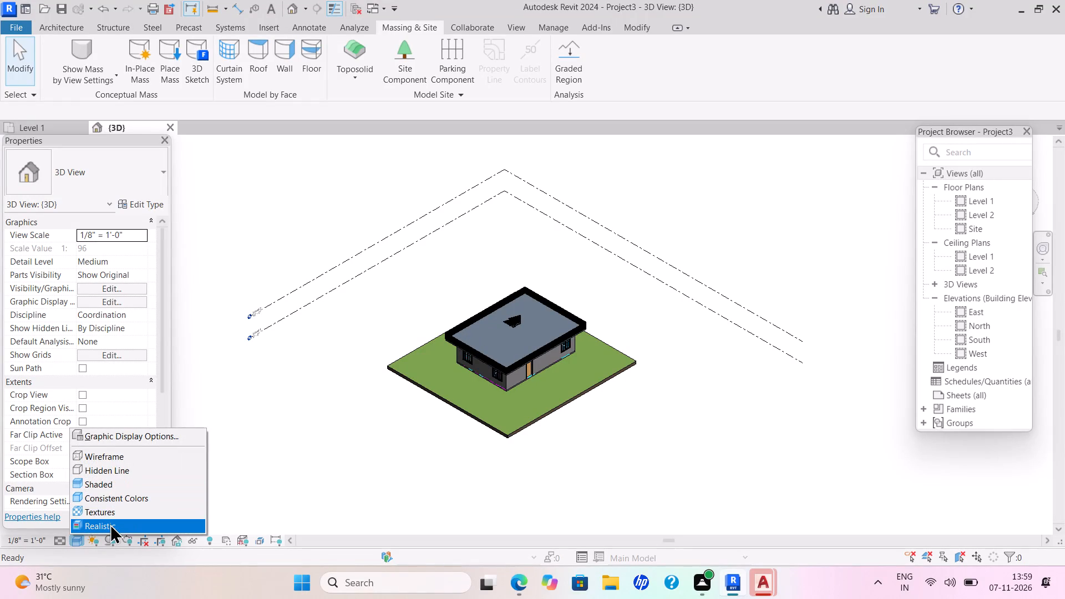
{"action": "left_click", "coordinate": [110, 524]}
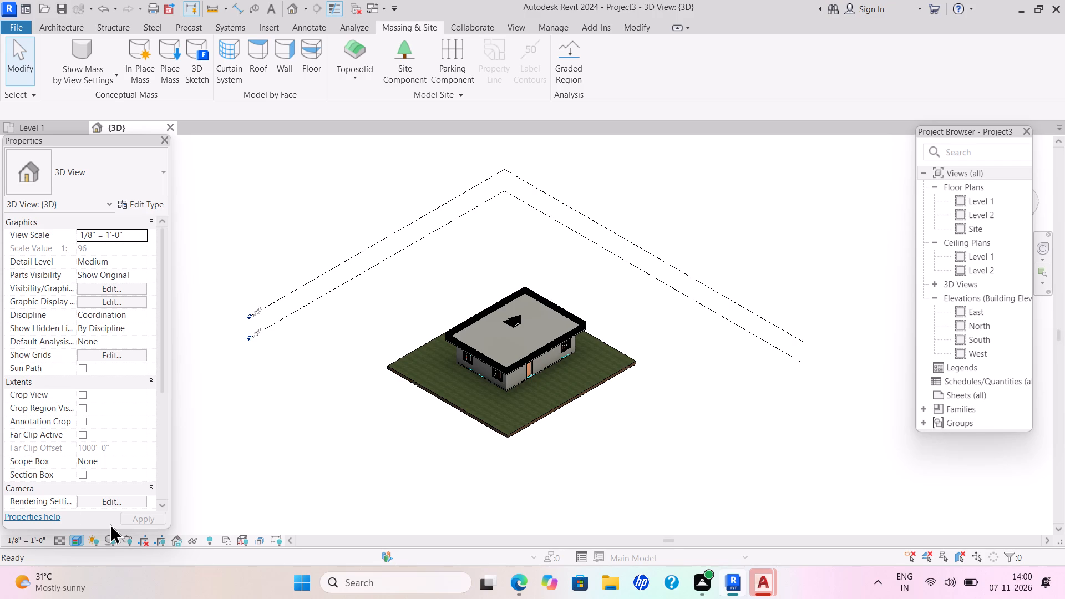
From the Level 1 plan, start another Grassland - 16" toposolid from sketch with a height offset of 0' from Level 1.
{"action": "left_click", "coordinate": [61, 123]}
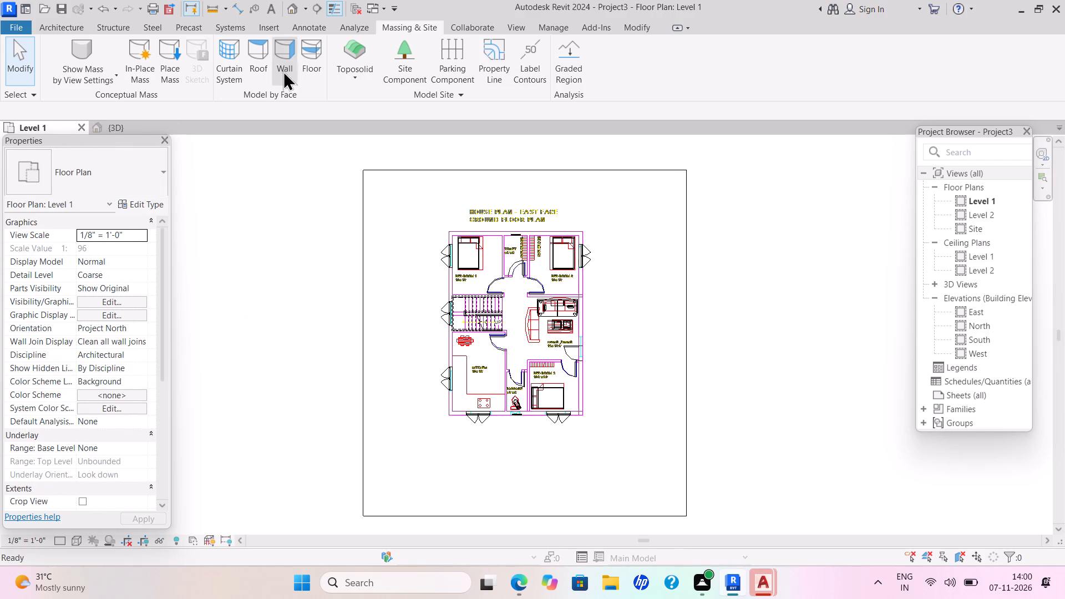
{"action": "key", "text": "Escape"}
{"action": "key", "text": "Escape"}
{"action": "key", "text": "Escape"}
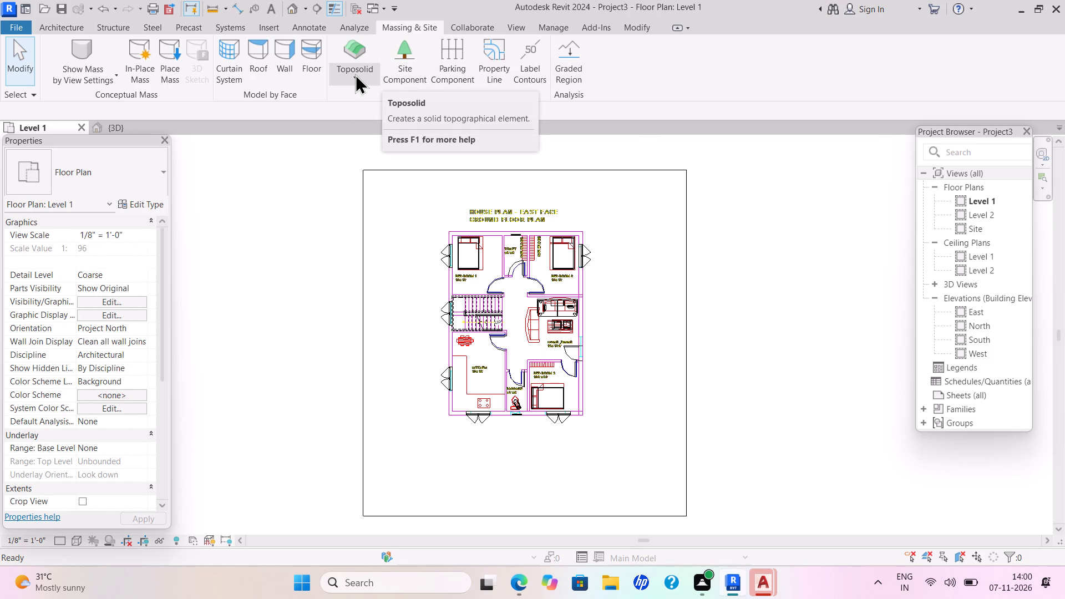
{"action": "key", "text": "Escape"}
{"action": "left_click", "coordinate": [74, 26]}
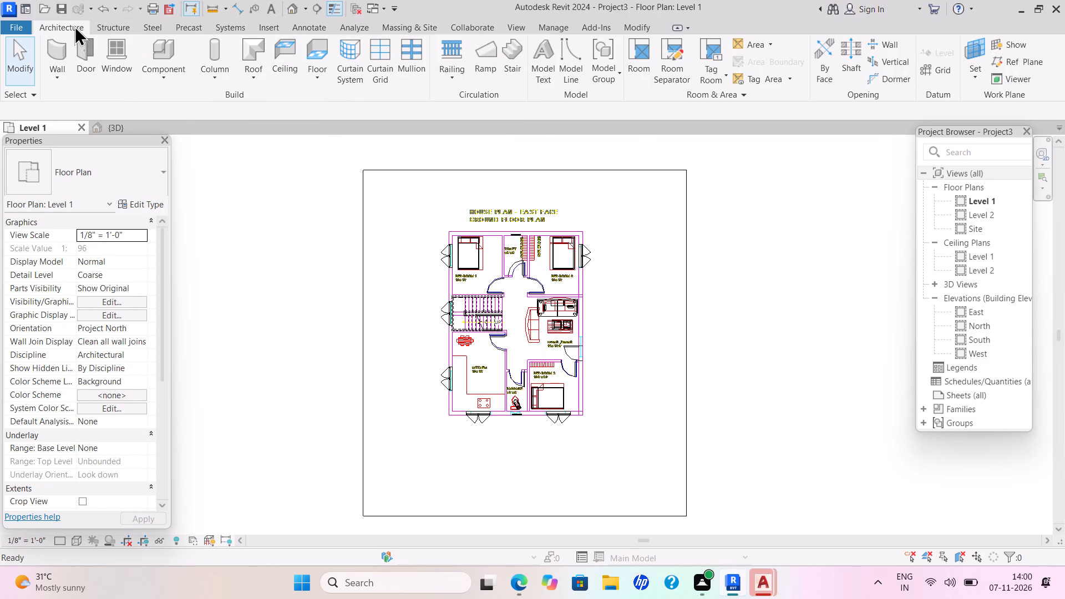
{"action": "key", "text": "Escape"}
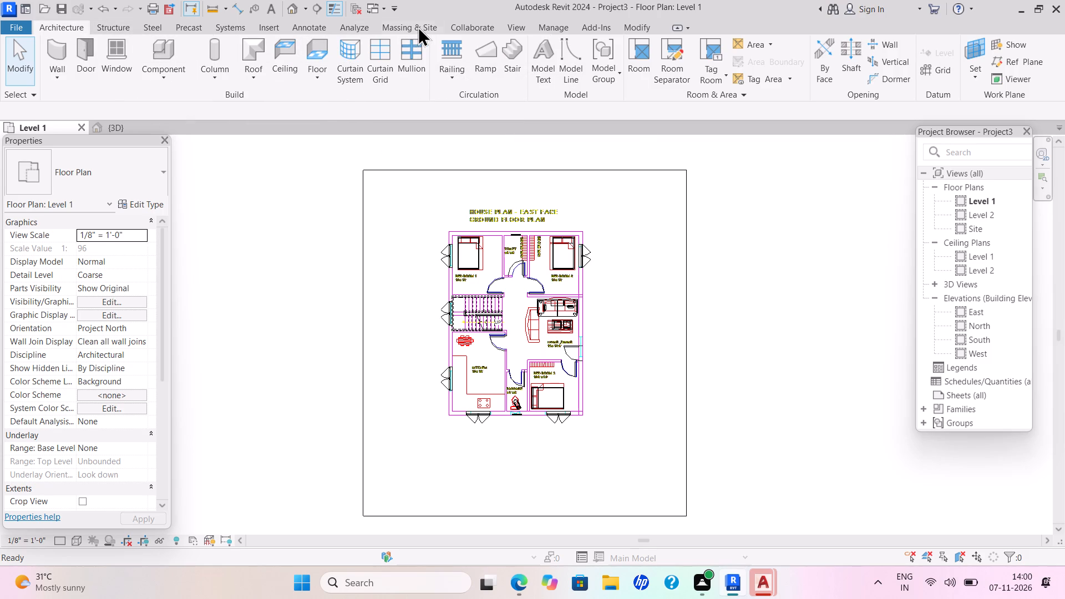
{"action": "left_click", "coordinate": [418, 26]}
{"action": "left_click", "coordinate": [354, 74]}
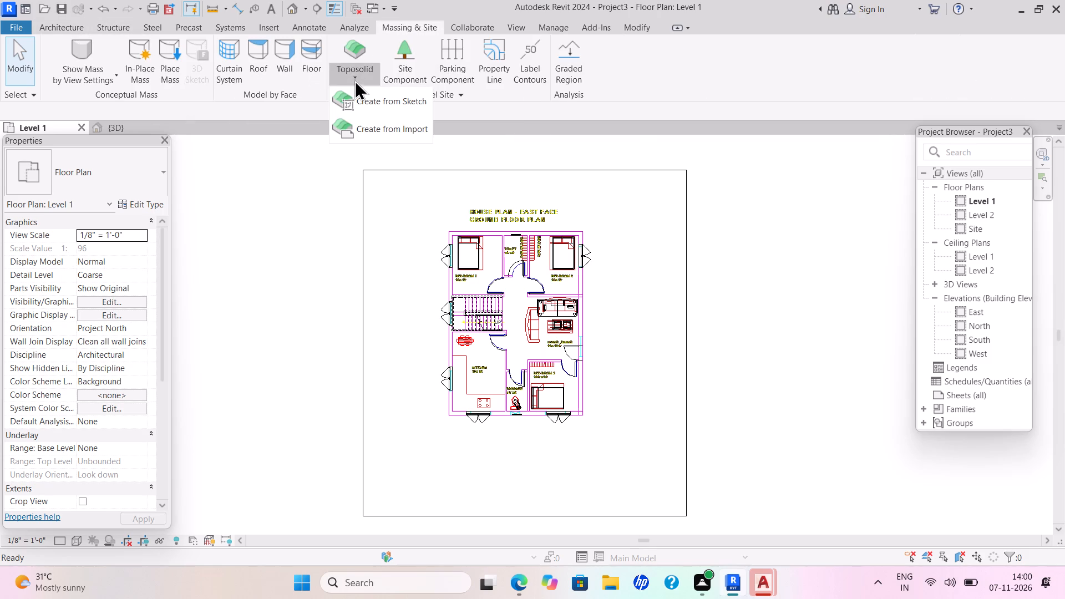
{"action": "left_click", "coordinate": [377, 106]}
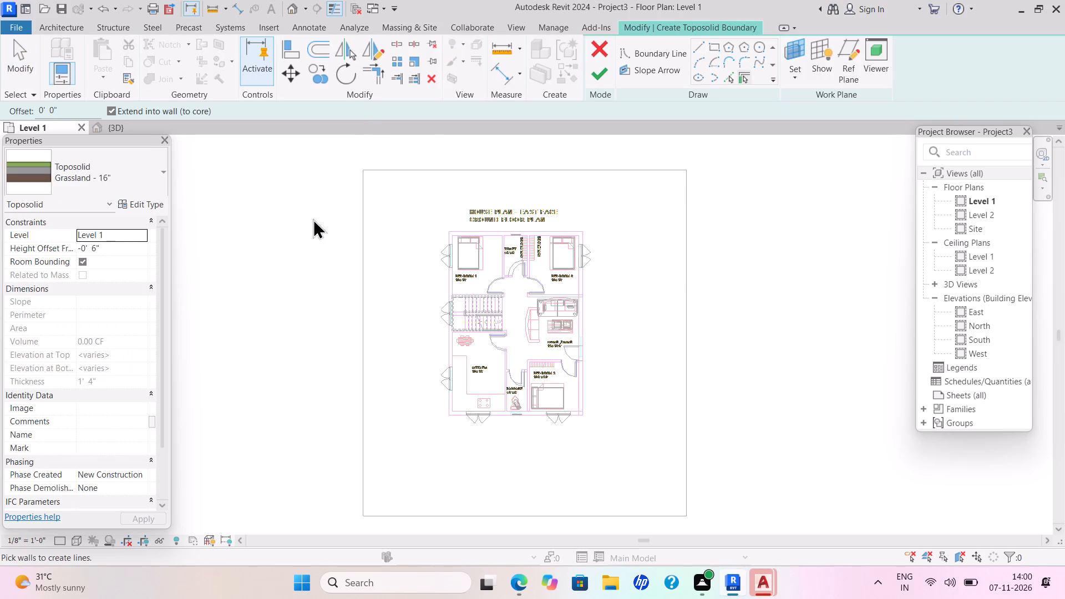
{"action": "left_click_drag", "start_coordinate": [98, 247], "coordinate": [96, 257]}
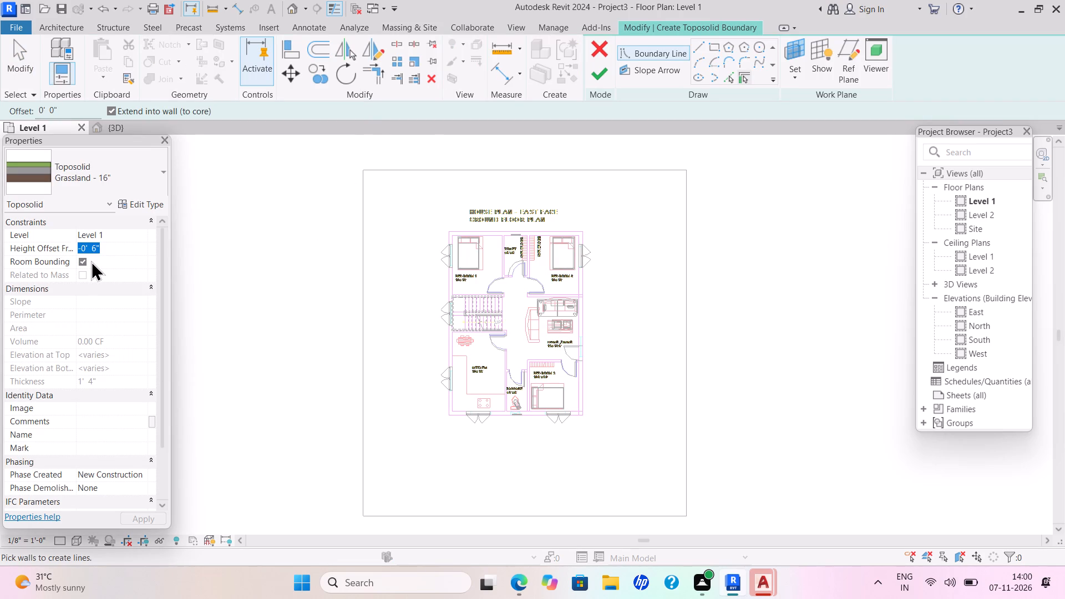
{"action": "key", "text": "BackSpace"}
{"action": "type", "text": "0'"}
{"action": "key", "text": "Return"}
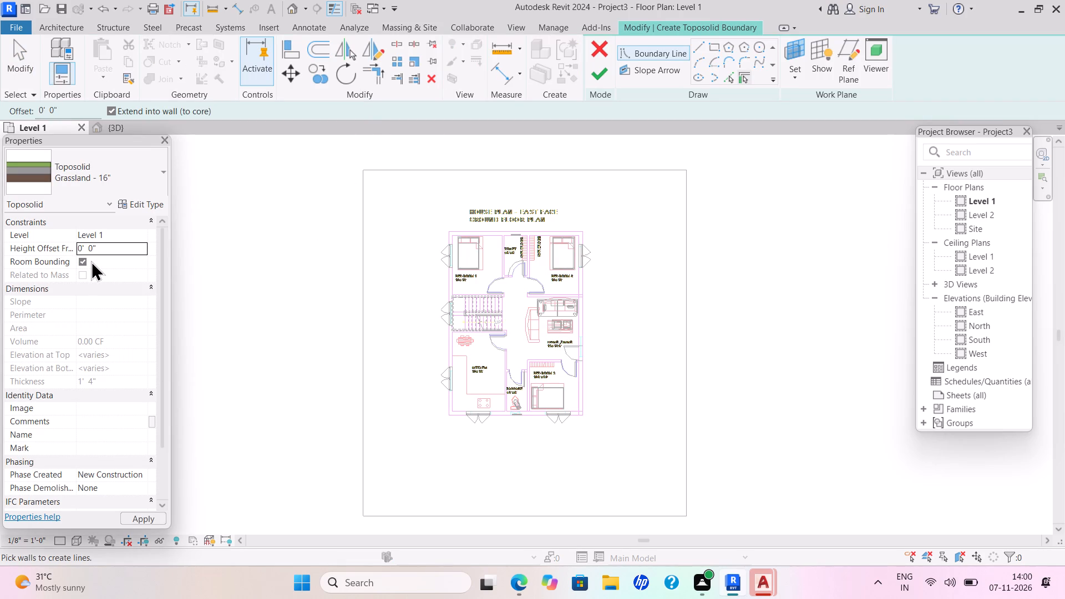
Sketch a rectangular boundary about 16' deep across the full width of the existing toposolid's south edge.
{"action": "left_click", "coordinate": [712, 45]}
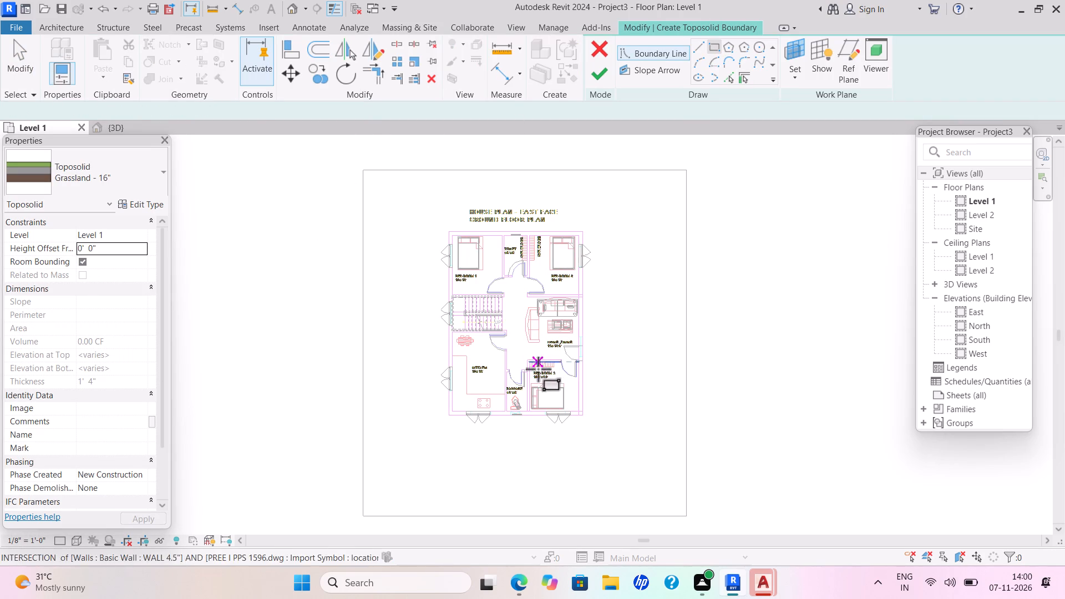
{"action": "middle_click_drag", "start_coordinate": [536, 377], "coordinate": [544, 288]}
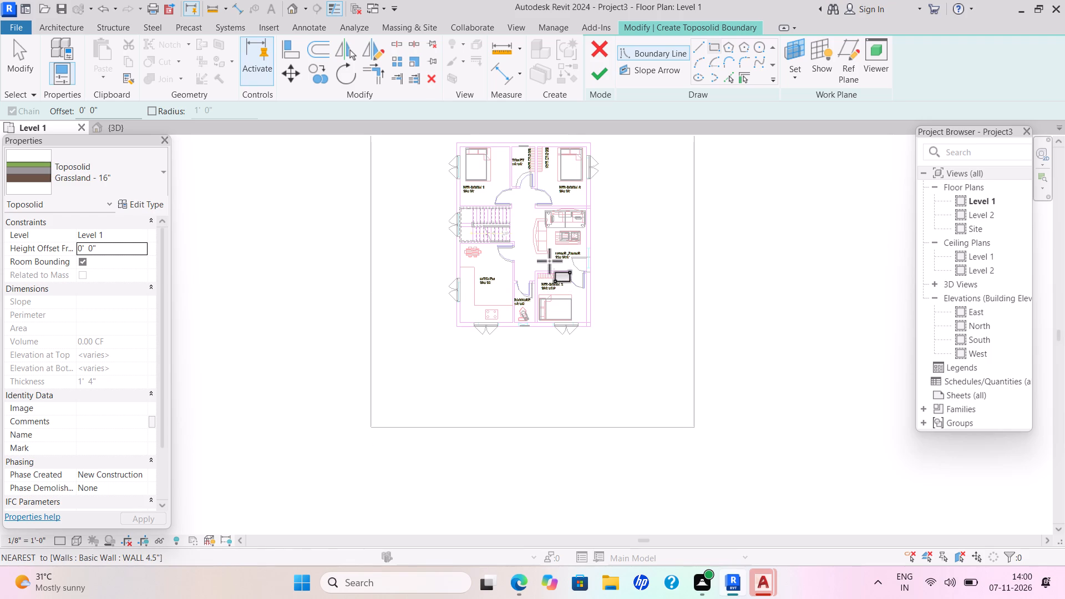
{"action": "left_click", "coordinate": [370, 426]}
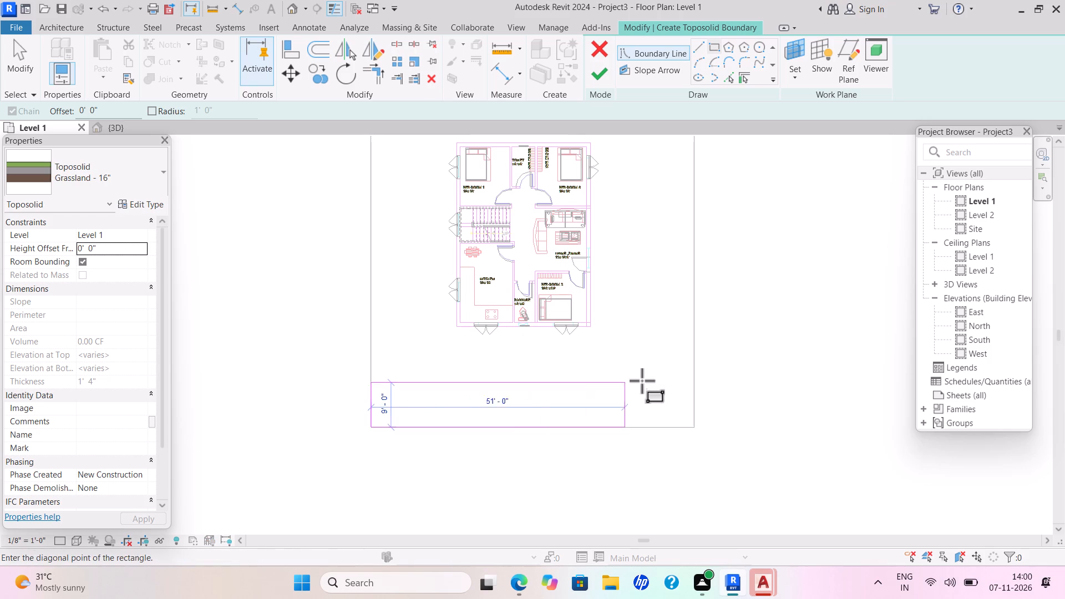
{"action": "left_click", "coordinate": [694, 348]}
{"action": "middle_click_drag", "start_coordinate": [710, 332], "coordinate": [553, 443]}
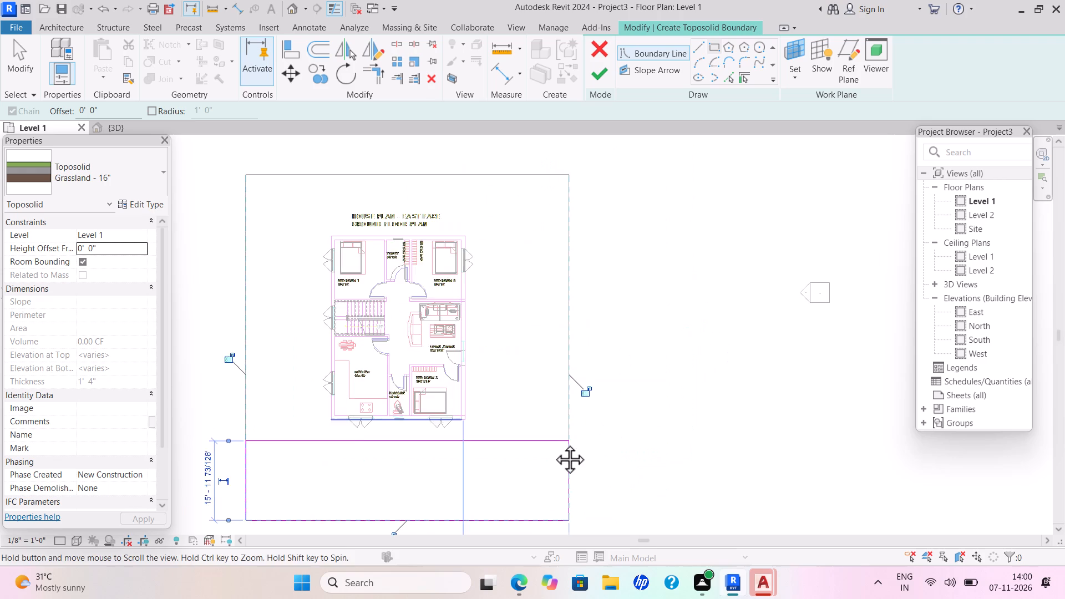
{"action": "middle_click_drag", "start_coordinate": [553, 443], "coordinate": [549, 445]}
Sketch a second rectangle about 15'-10" wide along the existing toposolid's east edge, from its north corner down to the first strip.
{"action": "left_click", "coordinate": [714, 43]}
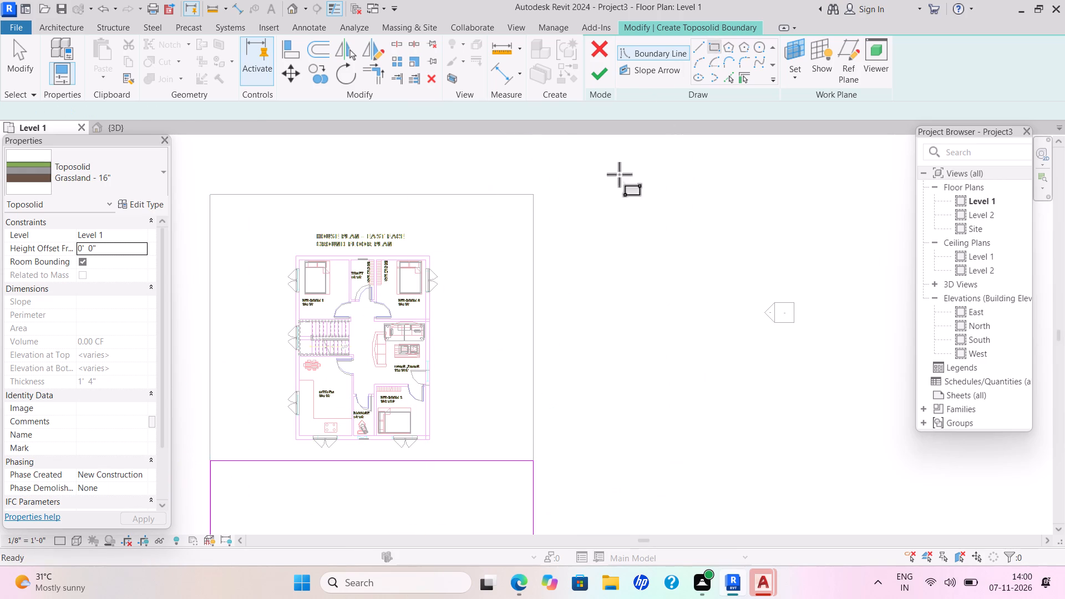
{"action": "left_click_drag", "start_coordinate": [536, 194], "coordinate": [534, 199]}
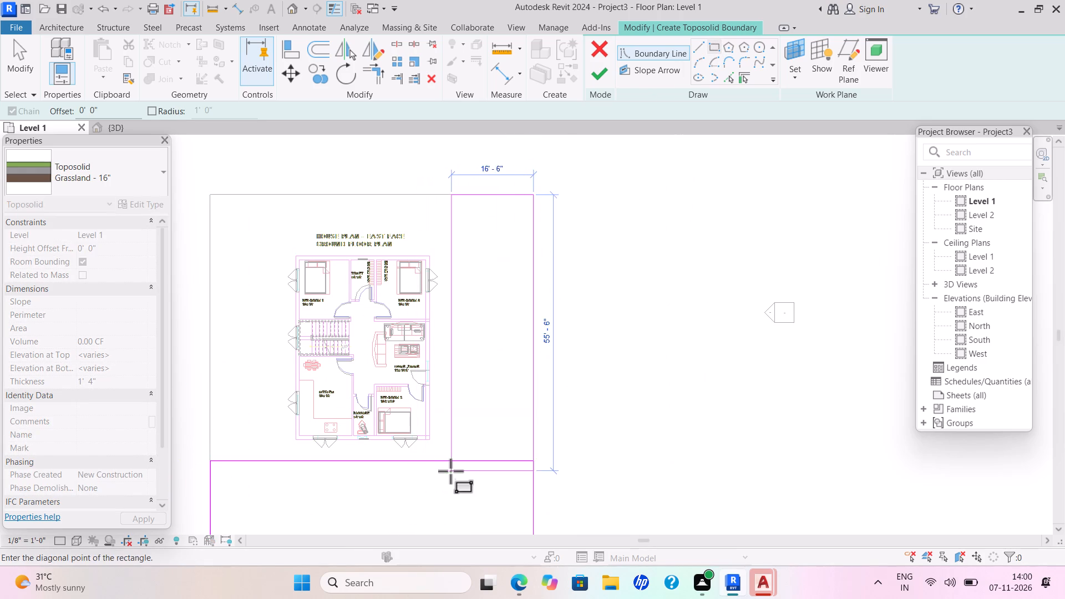
{"action": "left_click", "coordinate": [455, 463]}
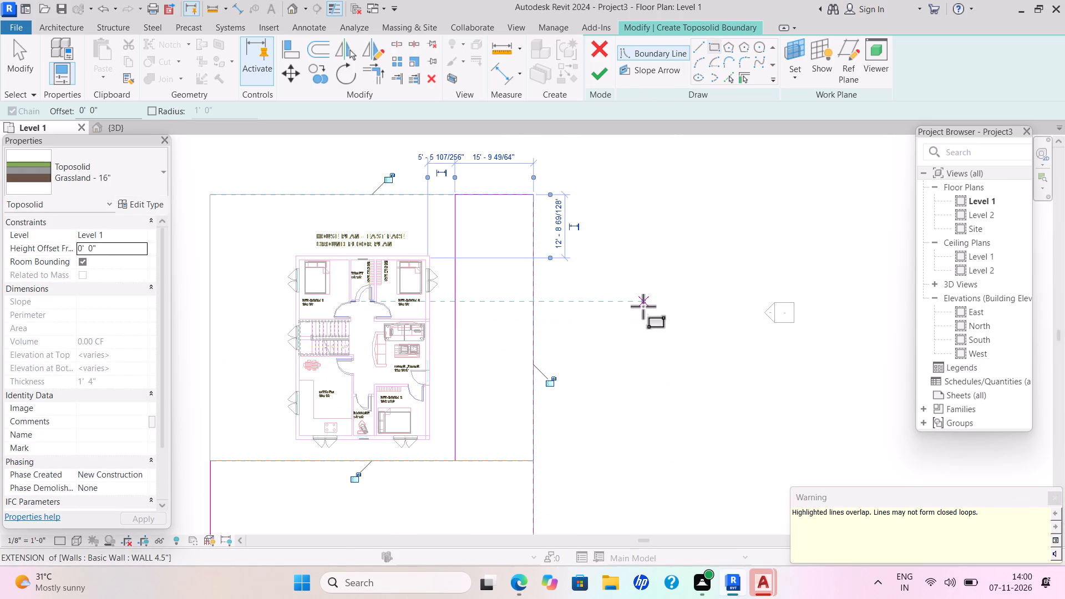
{"action": "key", "text": "Escape"}
{"action": "key", "text": "Escape"}
{"action": "key", "text": "Escape"}
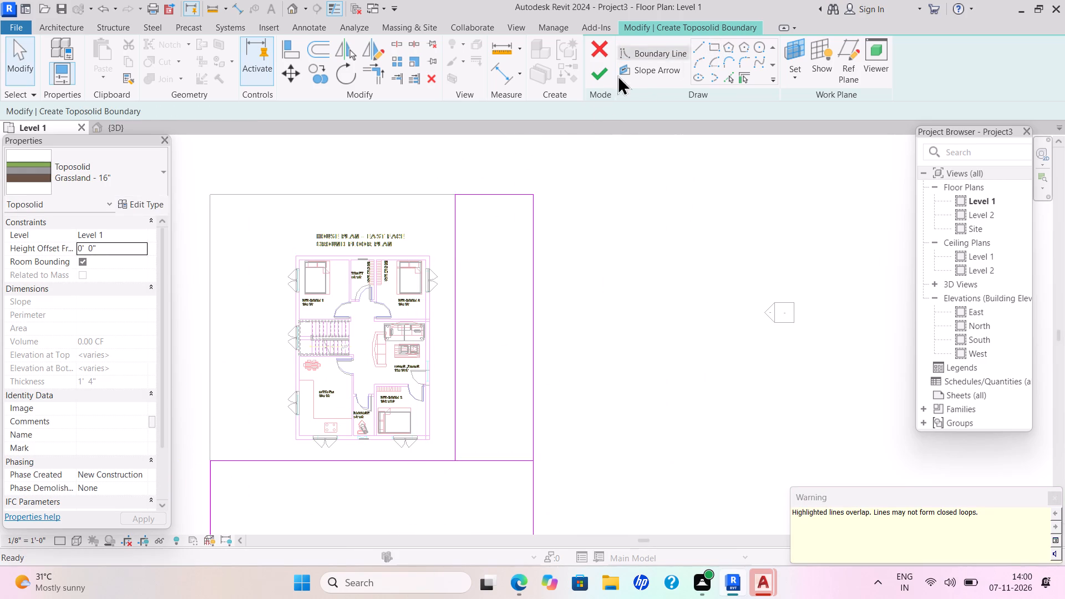
Trim and delete the overlapping lines between the two strips to form one L-shaped boundary, and finish the toposolid.
{"action": "double_click", "coordinate": [367, 76]}
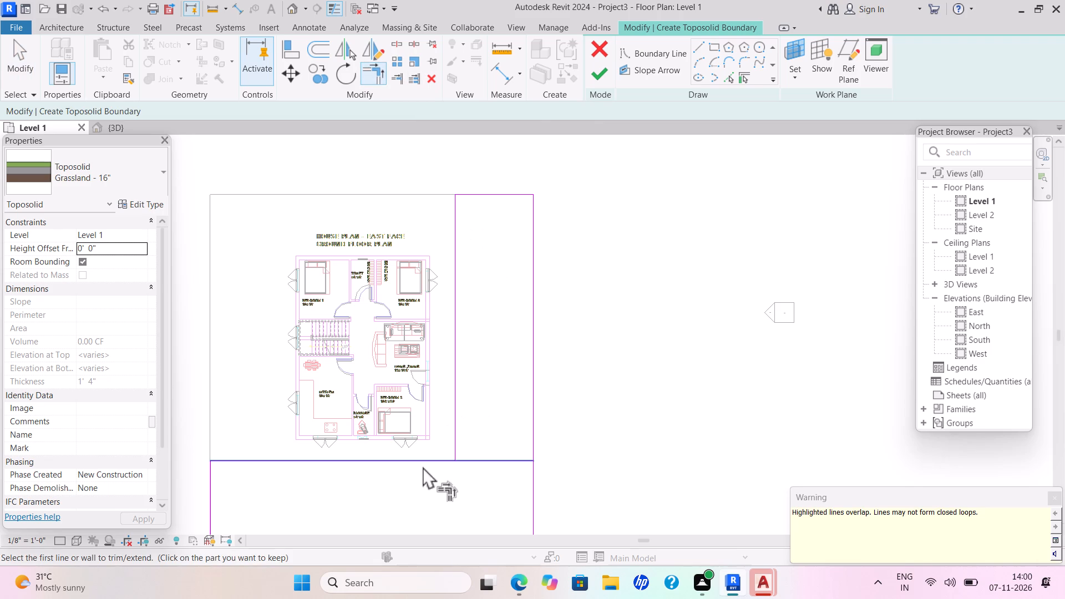
{"action": "left_click", "coordinate": [423, 466]}
{"action": "left_click", "coordinate": [460, 445]}
{"action": "left_click", "coordinate": [468, 453]}
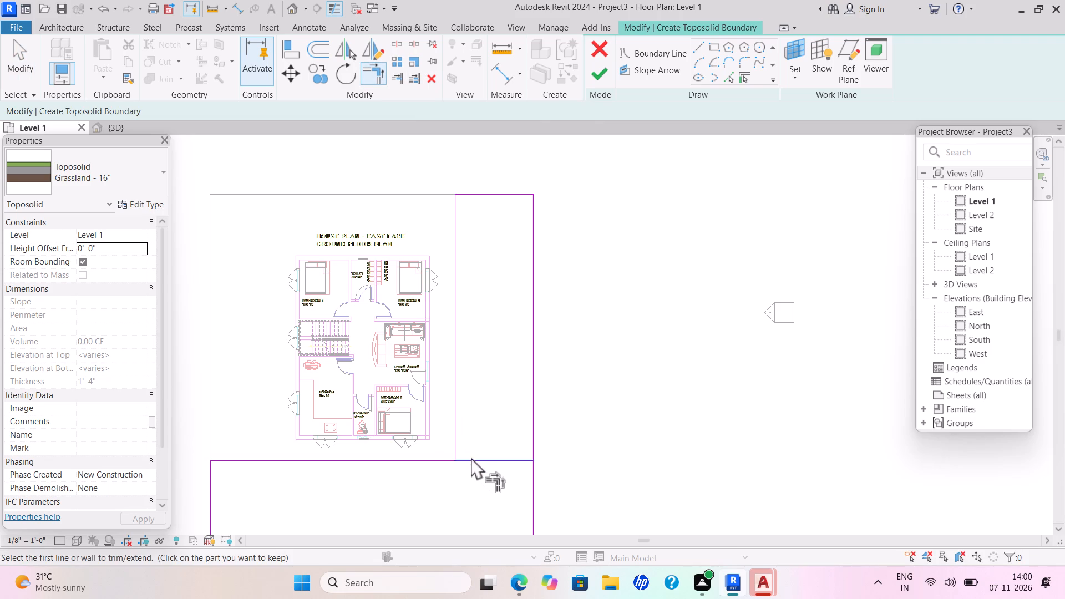
{"action": "triple_click", "coordinate": [472, 459]}
{"action": "double_click", "coordinate": [472, 459]}
{"action": "key", "text": "Delete"}
{"action": "double_click", "coordinate": [472, 459]}
{"action": "key", "text": "Delete"}
{"action": "left_click", "coordinate": [472, 459]}
{"action": "key", "text": "Delete"}
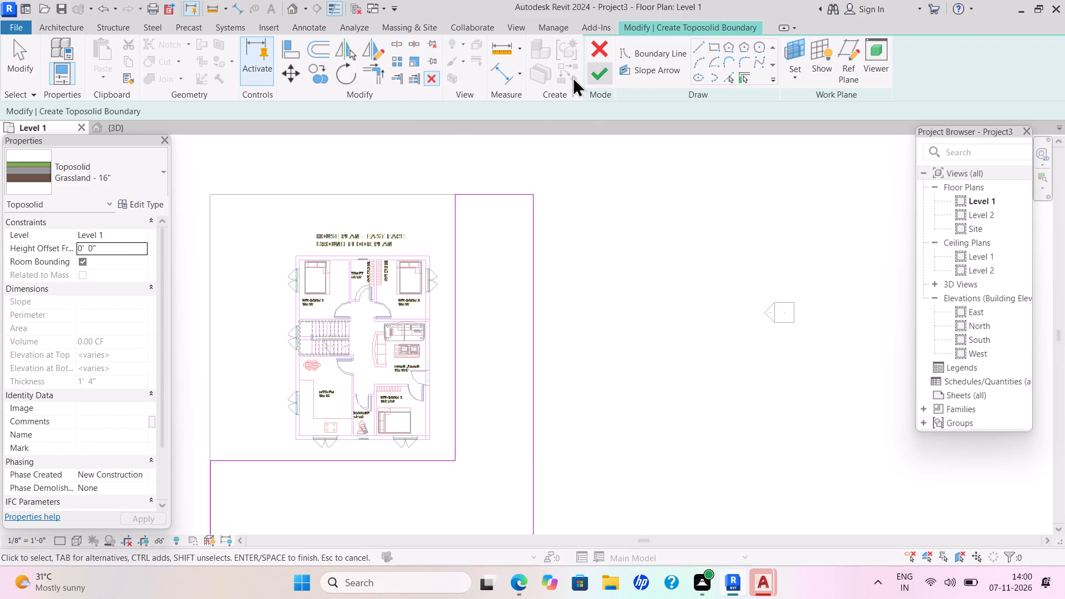
{"action": "left_click", "coordinate": [592, 70]}
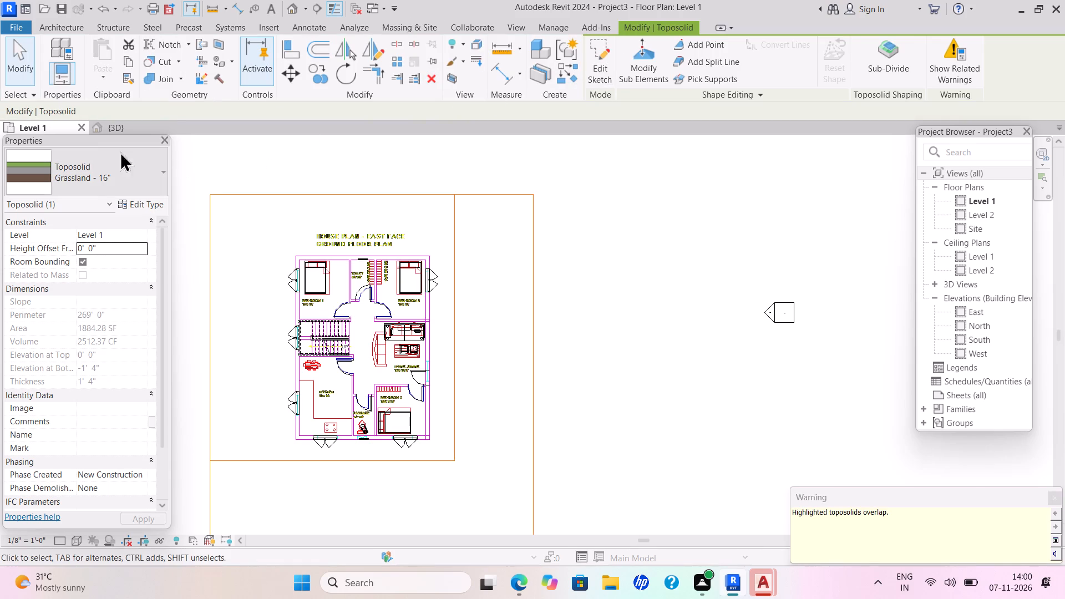
In the 3D view, paint the top face of the L-shaped toposolid with the Default Roof material.
{"action": "left_click", "coordinate": [105, 124]}
{"action": "left_click", "coordinate": [611, 270]}
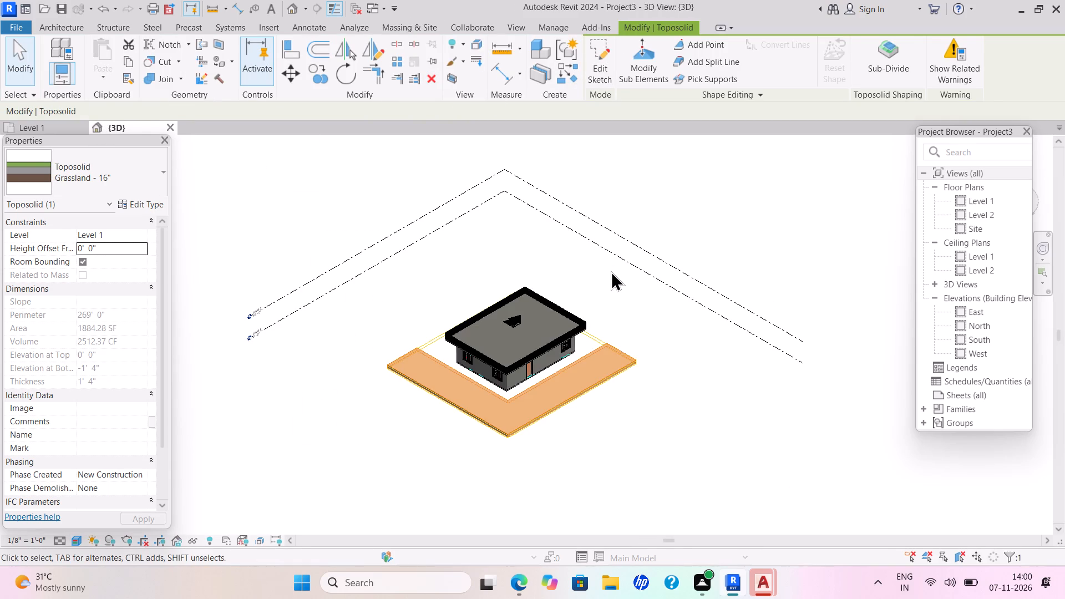
{"action": "left_click", "coordinate": [65, 28]}
{"action": "left_click", "coordinate": [635, 24]}
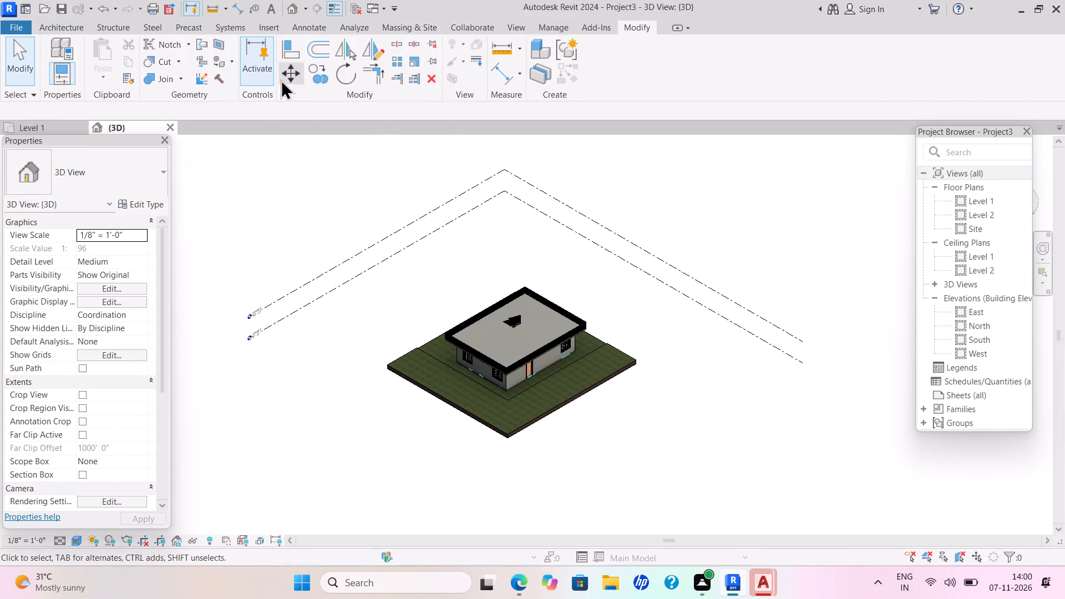
{"action": "left_click", "coordinate": [228, 59]}
{"action": "left_click", "coordinate": [253, 85]}
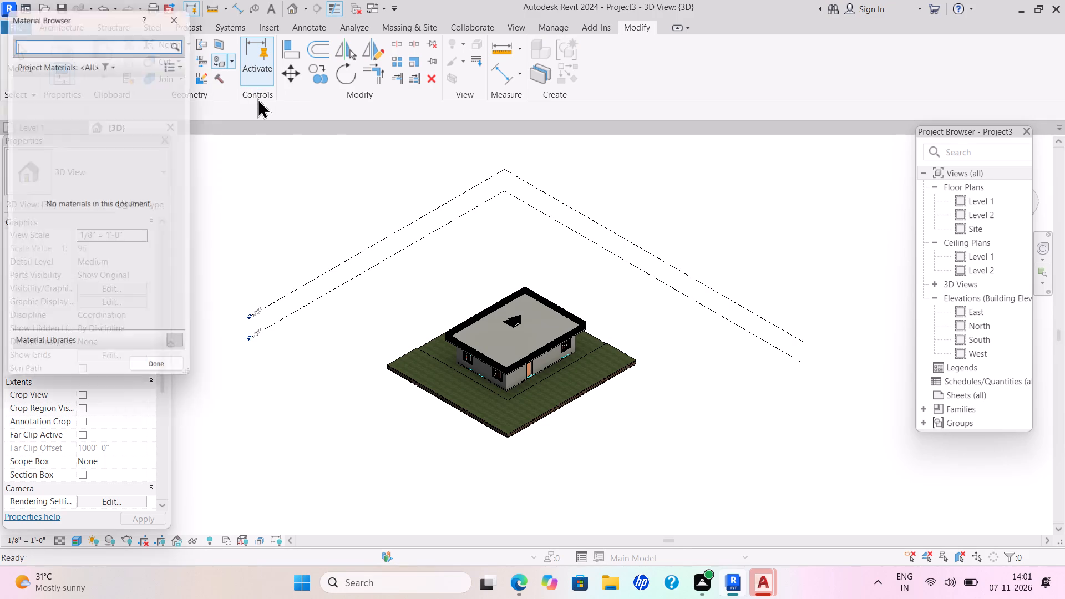
{"action": "scroll", "coordinate": [141, 281], "scroll_direction": "up", "scroll_amount": 4}
{"action": "scroll", "coordinate": [141, 282], "scroll_direction": "down", "scroll_amount": 1}
{"action": "scroll", "coordinate": [141, 282], "scroll_direction": "up", "scroll_amount": 4}
{"action": "scroll", "coordinate": [141, 282], "scroll_direction": "down", "scroll_amount": 5}
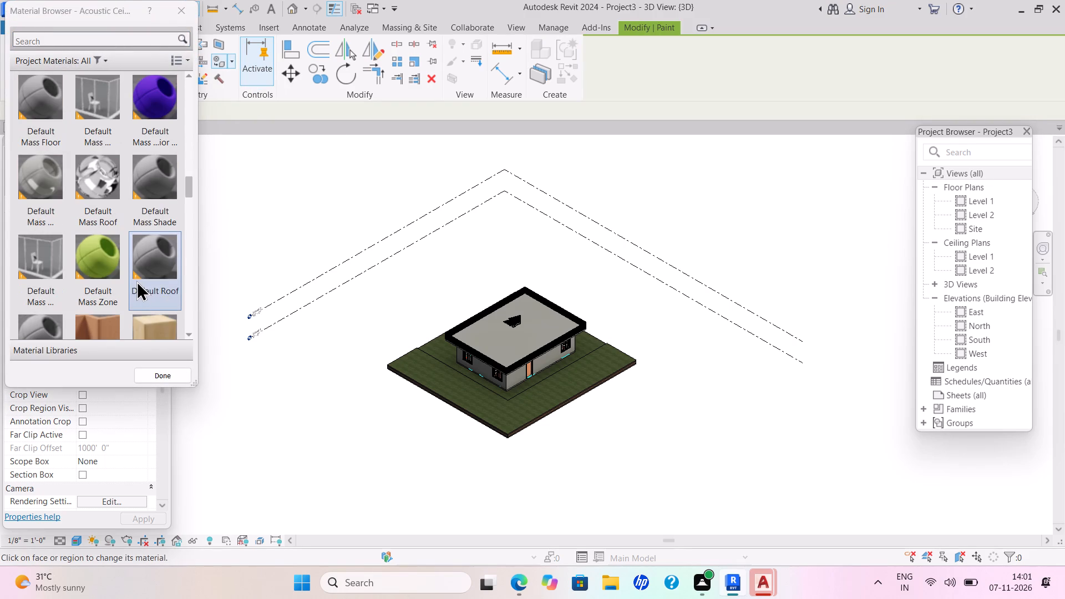
{"action": "left_click", "coordinate": [151, 268]}
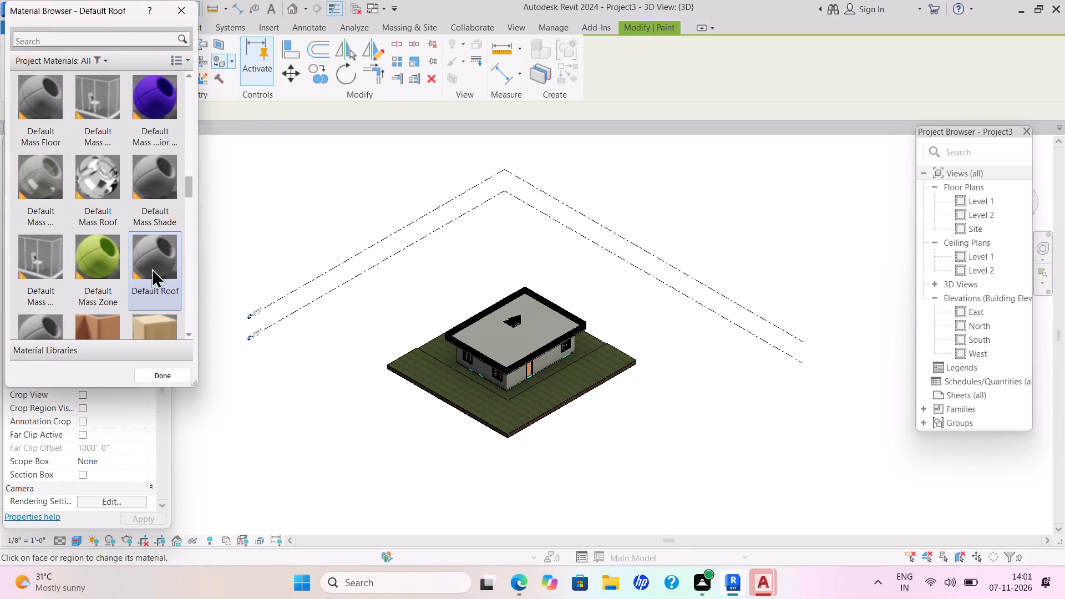
{"action": "left_click", "coordinate": [501, 409]}
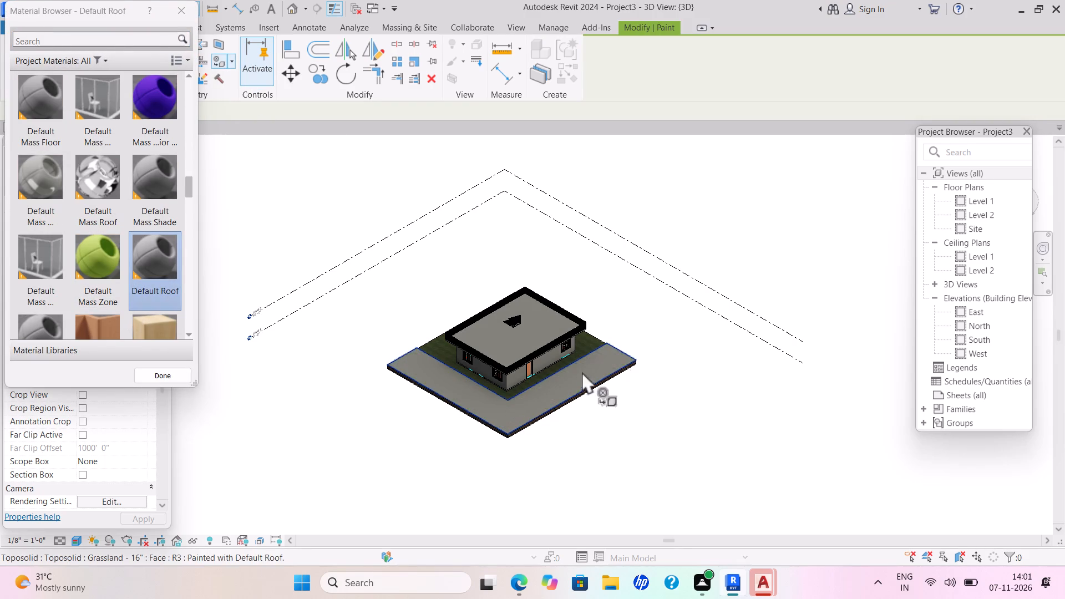
{"action": "key", "text": "Escape"}
{"action": "key", "text": "Escape"}
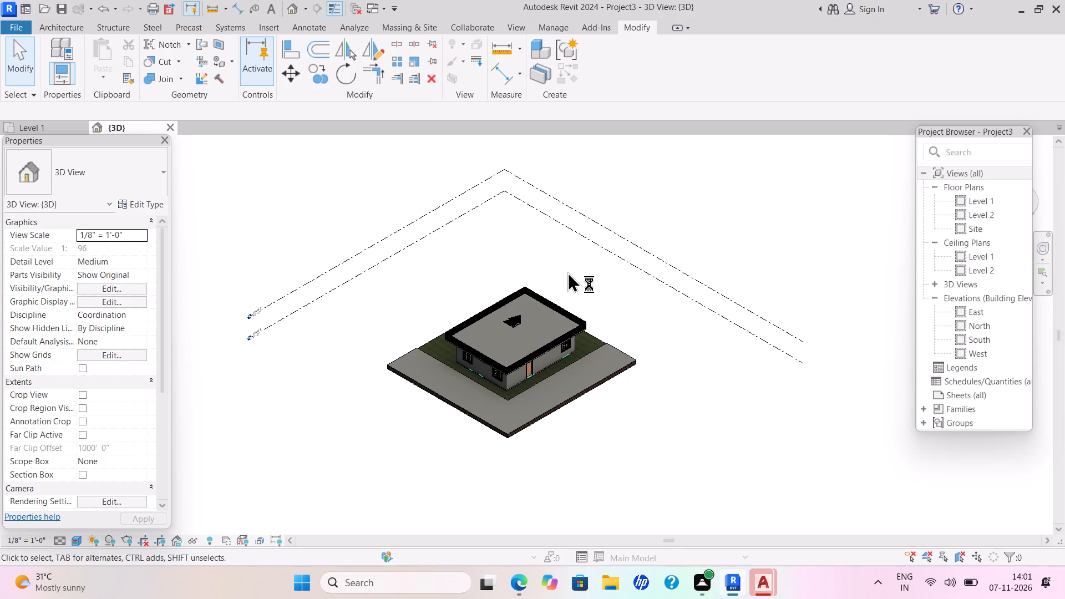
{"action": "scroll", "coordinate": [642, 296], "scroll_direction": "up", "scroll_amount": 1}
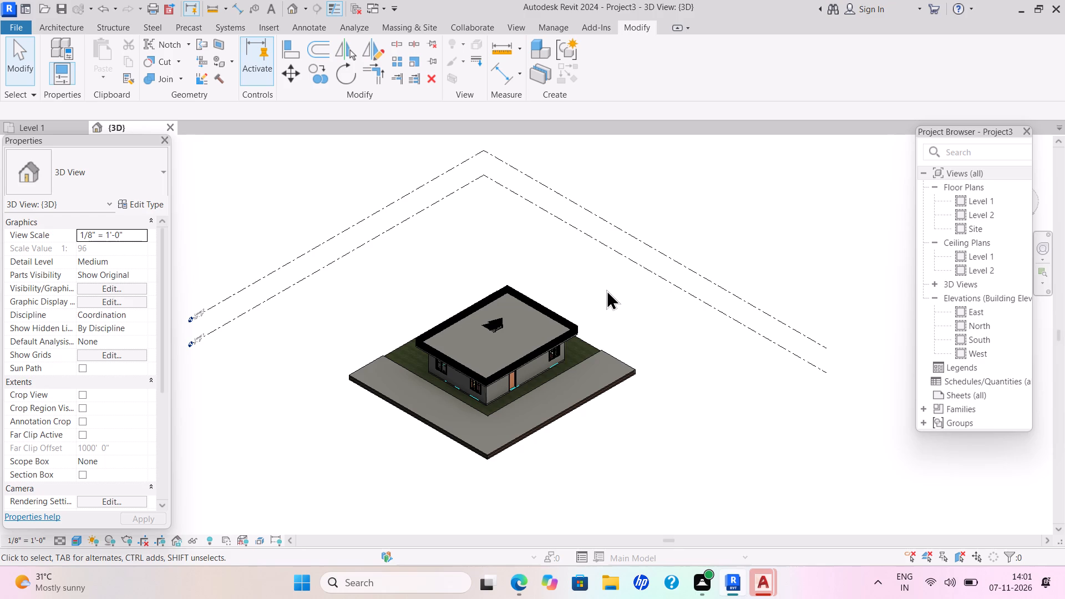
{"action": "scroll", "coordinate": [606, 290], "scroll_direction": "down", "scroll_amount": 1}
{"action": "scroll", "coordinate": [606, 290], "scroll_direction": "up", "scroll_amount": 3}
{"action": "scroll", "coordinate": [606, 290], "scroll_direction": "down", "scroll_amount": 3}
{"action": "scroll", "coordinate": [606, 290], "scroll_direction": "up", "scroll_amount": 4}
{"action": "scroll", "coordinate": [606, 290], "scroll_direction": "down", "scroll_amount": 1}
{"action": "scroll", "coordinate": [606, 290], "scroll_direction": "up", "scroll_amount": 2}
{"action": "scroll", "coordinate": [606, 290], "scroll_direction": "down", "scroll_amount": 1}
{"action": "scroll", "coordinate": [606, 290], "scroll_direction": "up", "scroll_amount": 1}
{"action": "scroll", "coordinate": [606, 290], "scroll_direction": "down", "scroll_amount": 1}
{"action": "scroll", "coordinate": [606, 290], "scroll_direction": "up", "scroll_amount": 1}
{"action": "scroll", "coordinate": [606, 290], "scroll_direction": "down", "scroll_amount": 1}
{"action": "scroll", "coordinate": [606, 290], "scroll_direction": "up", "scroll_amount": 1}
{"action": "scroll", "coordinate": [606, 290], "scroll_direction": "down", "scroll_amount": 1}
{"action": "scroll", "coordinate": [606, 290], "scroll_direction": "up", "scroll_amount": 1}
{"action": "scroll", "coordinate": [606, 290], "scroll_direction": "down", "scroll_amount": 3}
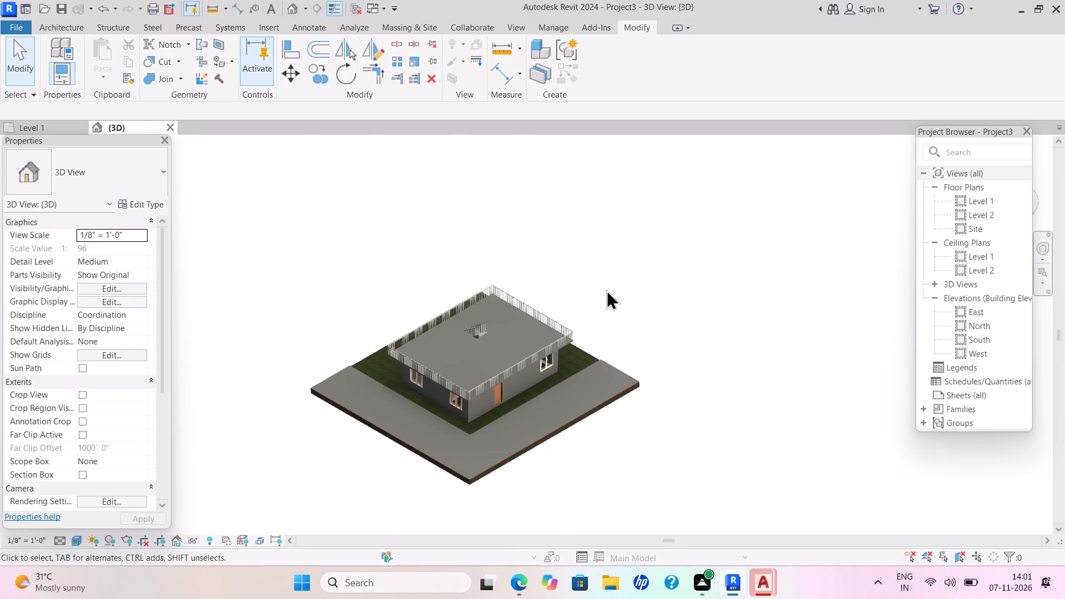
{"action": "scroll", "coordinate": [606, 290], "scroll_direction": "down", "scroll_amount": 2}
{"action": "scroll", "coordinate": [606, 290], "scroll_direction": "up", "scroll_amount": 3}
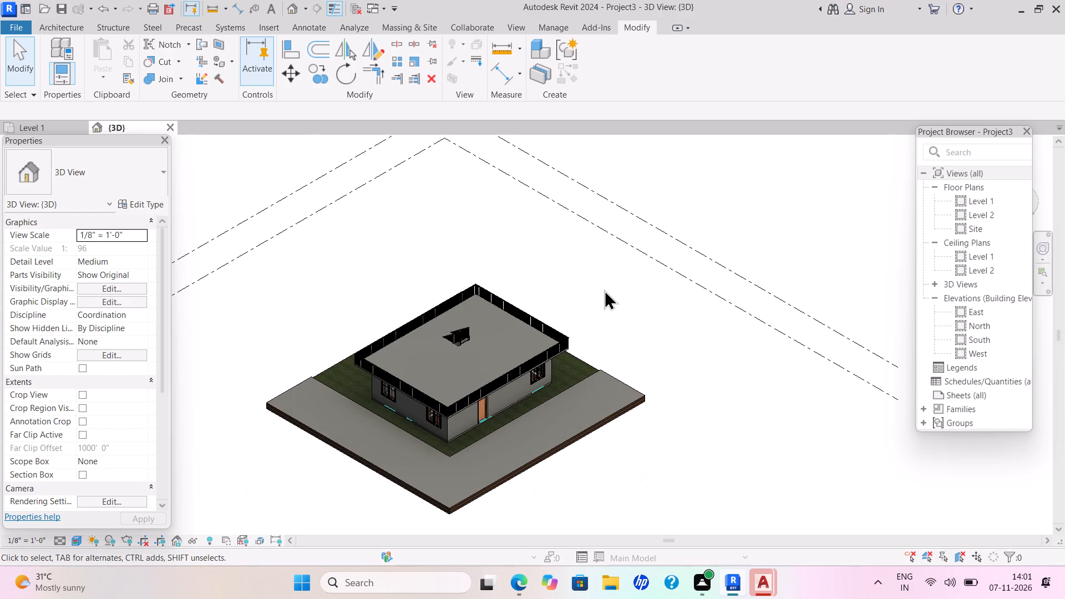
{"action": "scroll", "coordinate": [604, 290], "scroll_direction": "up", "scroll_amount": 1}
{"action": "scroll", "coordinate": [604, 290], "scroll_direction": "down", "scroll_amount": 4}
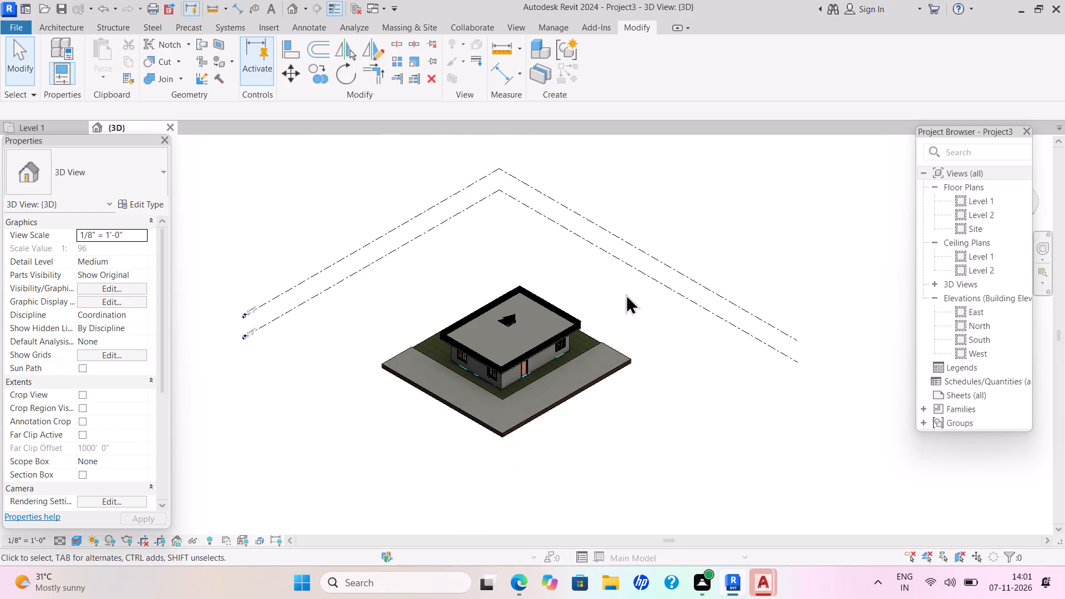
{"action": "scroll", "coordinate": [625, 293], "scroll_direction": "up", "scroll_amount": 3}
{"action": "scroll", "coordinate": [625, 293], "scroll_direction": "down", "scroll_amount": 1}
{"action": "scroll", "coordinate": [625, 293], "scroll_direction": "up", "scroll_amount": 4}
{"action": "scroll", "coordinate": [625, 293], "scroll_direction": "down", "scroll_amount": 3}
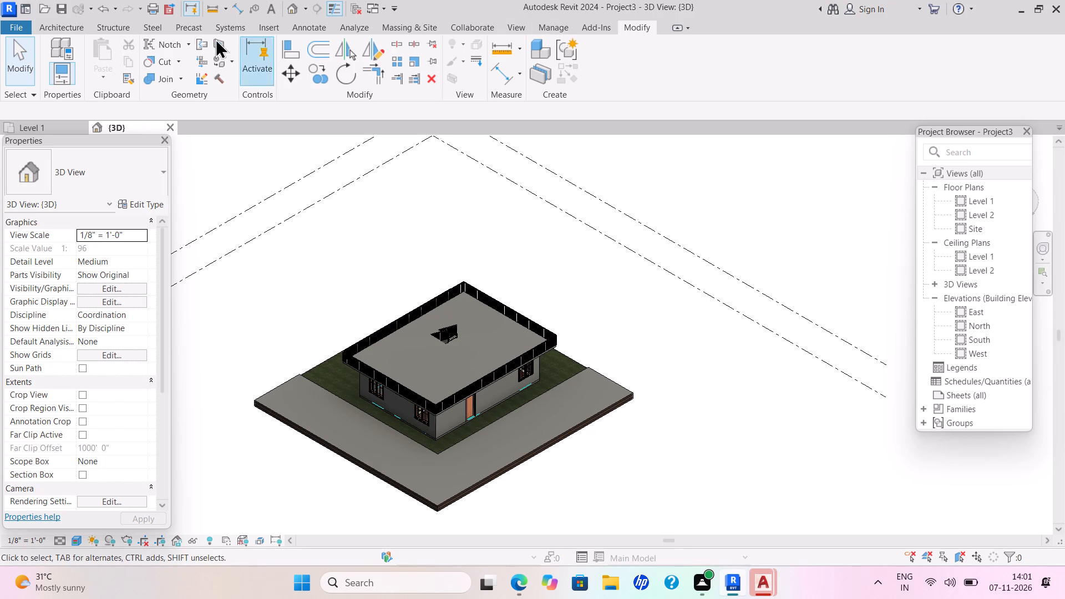
Paint the exterior face of the house wall containing the entrance door with the Default Roof material.
{"action": "left_click", "coordinate": [235, 59]}
{"action": "left_click", "coordinate": [236, 79]}
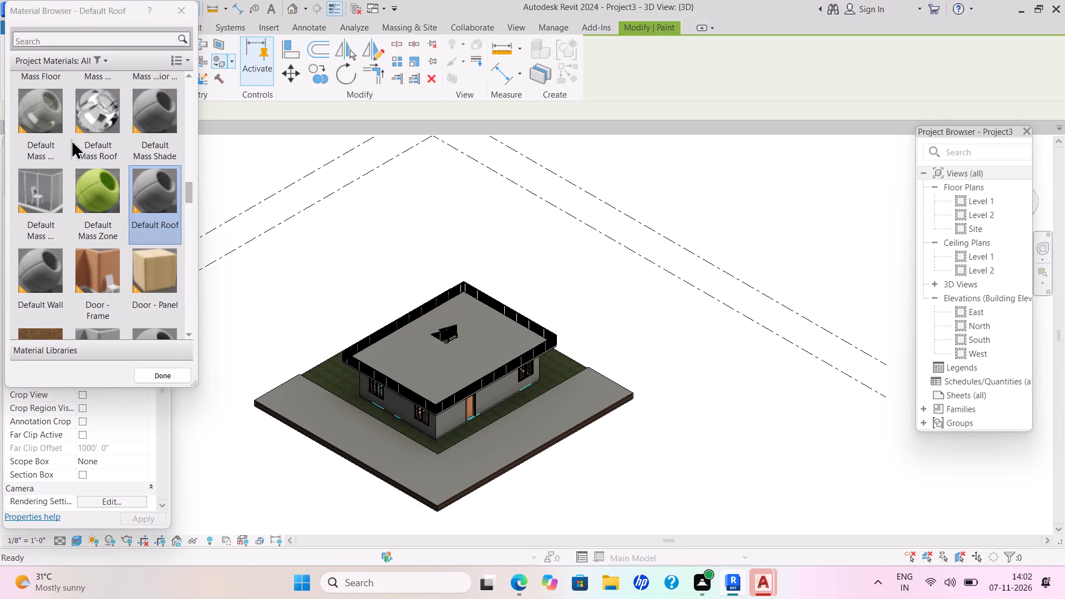
{"action": "left_click", "coordinate": [156, 192]}
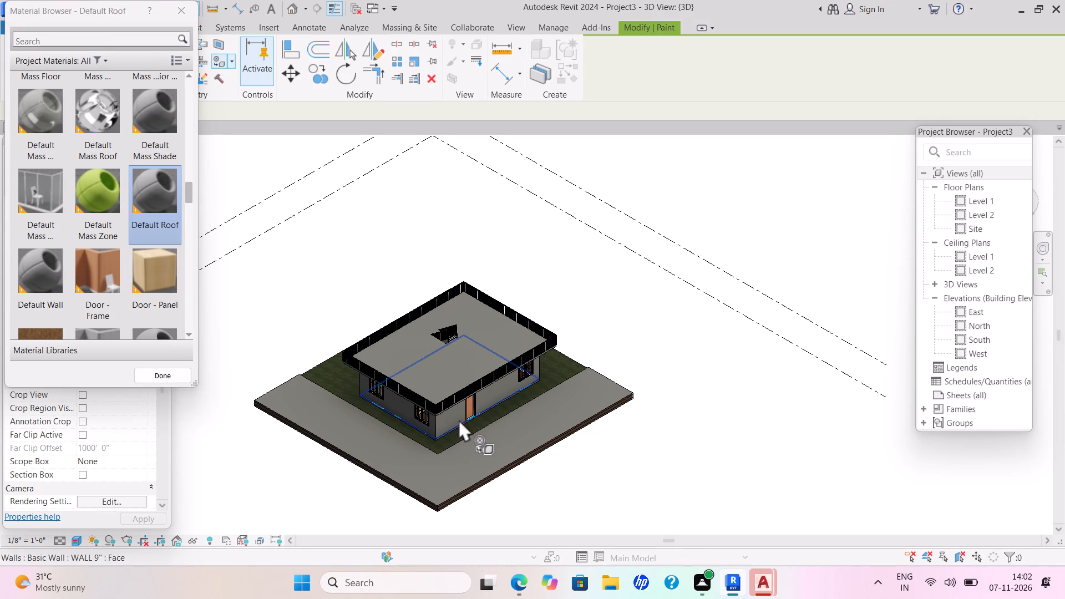
{"action": "left_click", "coordinate": [476, 407]}
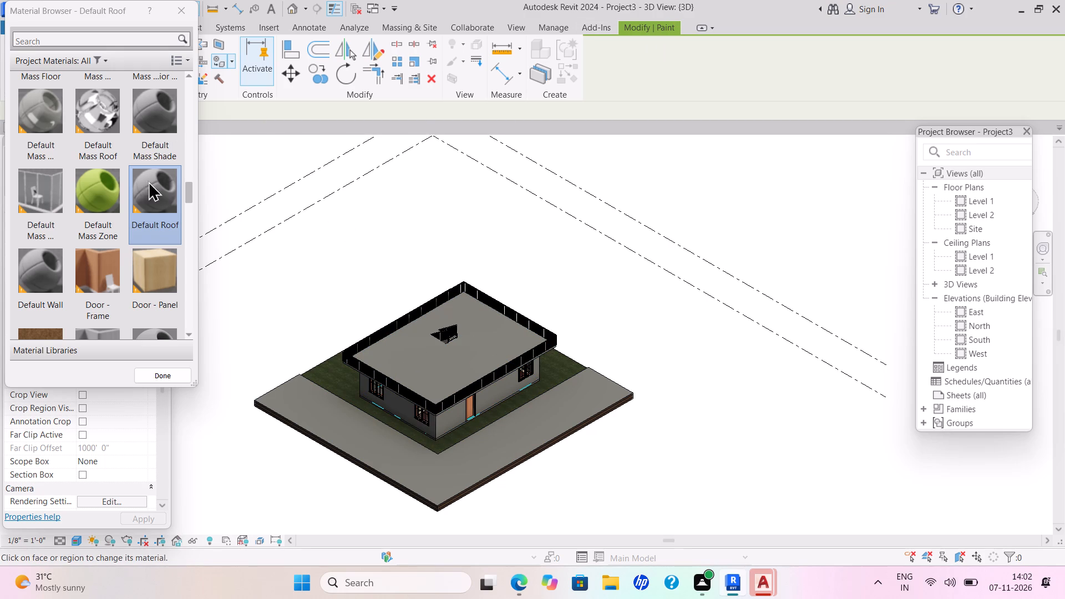
{"action": "scroll", "coordinate": [159, 208], "scroll_direction": "down", "scroll_amount": 1}
{"action": "scroll", "coordinate": [159, 204], "scroll_direction": "up", "scroll_amount": 1}
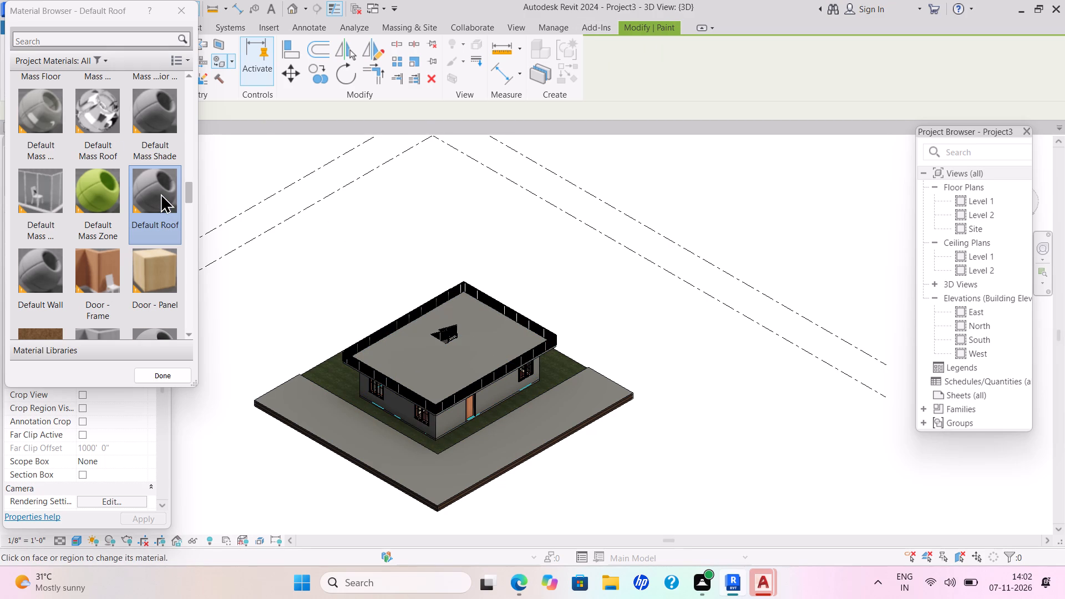
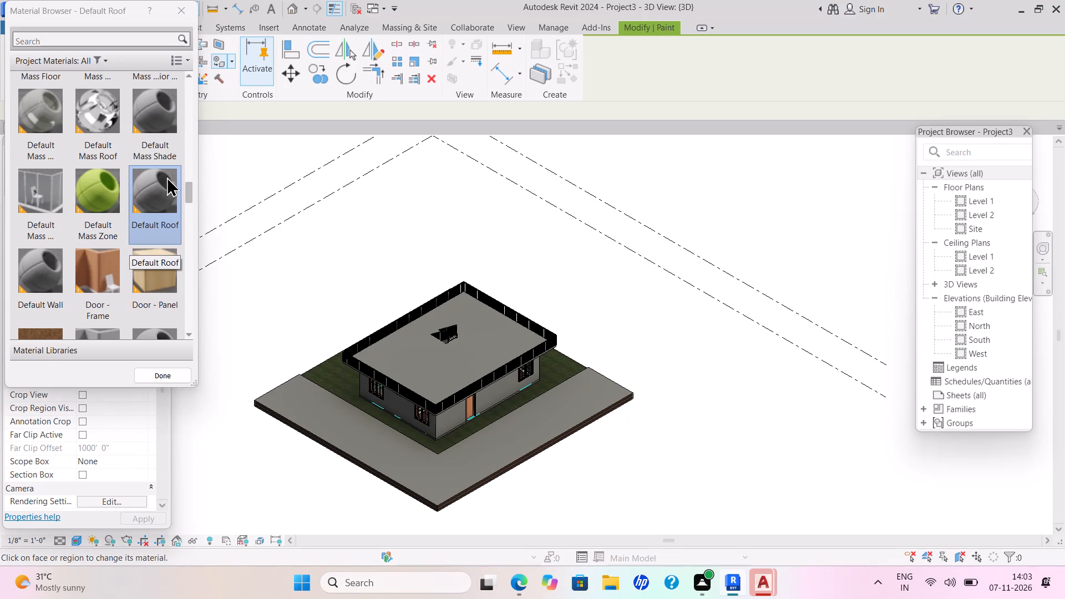
Paint the exterior faces of the south wall and the wall containing the entrance door with the Door - Panel material.
{"action": "left_click", "coordinate": [107, 268]}
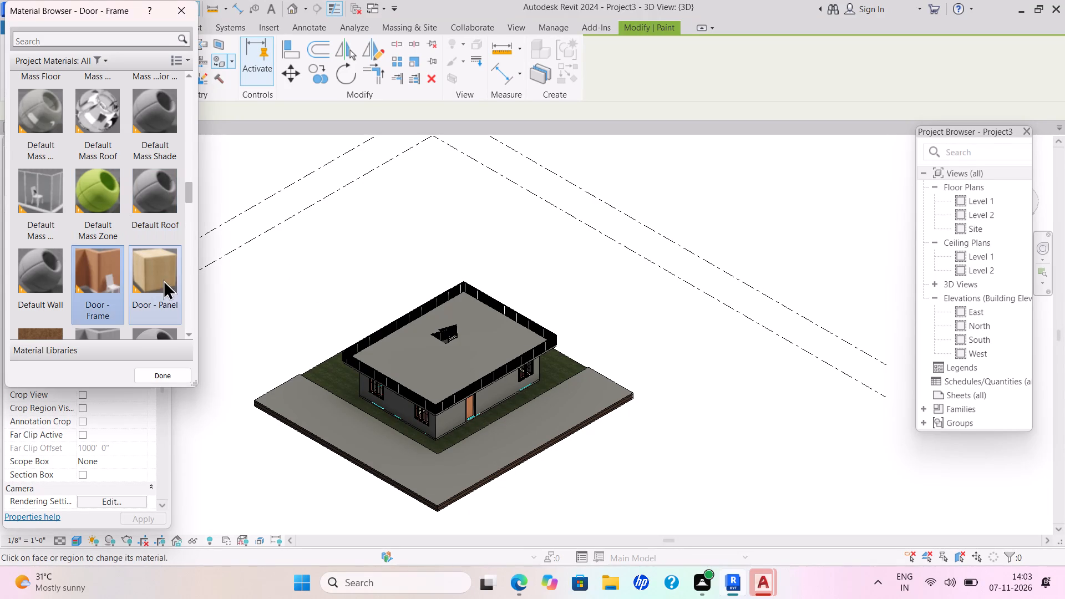
{"action": "left_click", "coordinate": [170, 280]}
{"action": "left_click", "coordinate": [399, 404]}
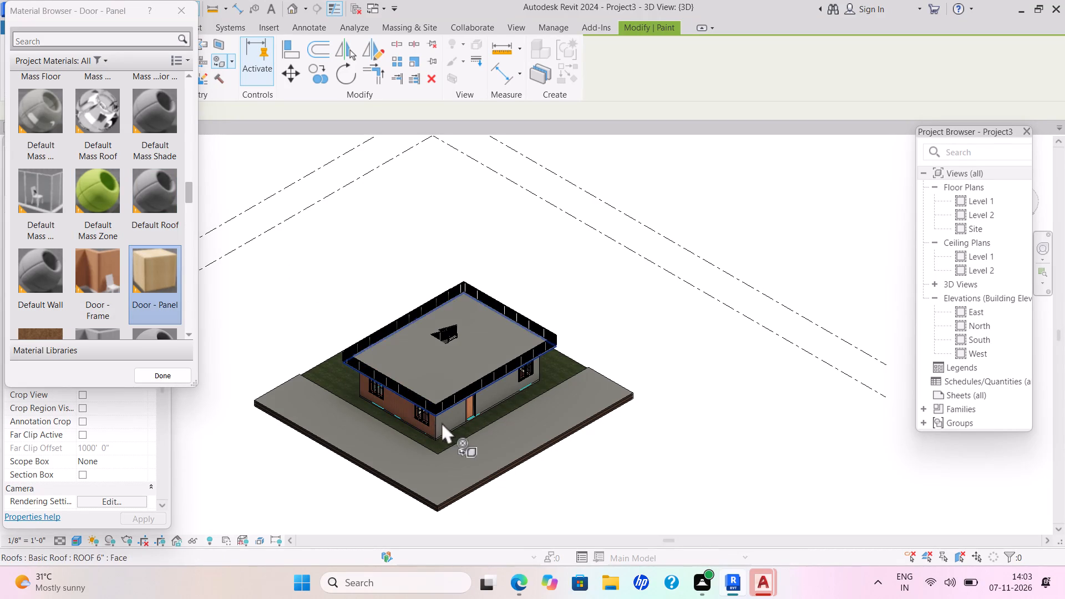
{"action": "left_click", "coordinate": [461, 410]}
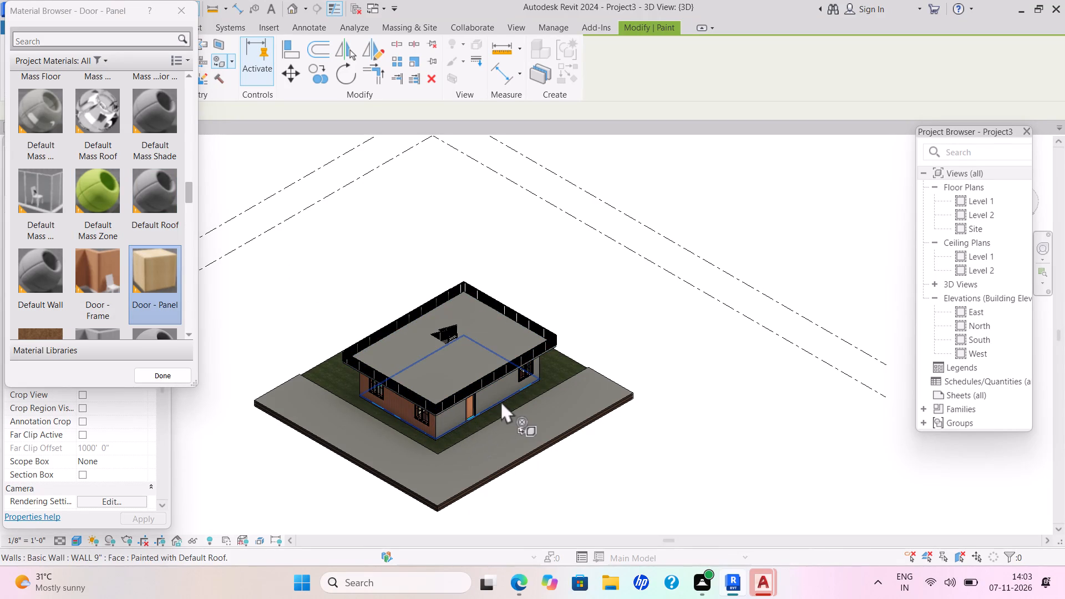
{"action": "left_click", "coordinate": [496, 390]}
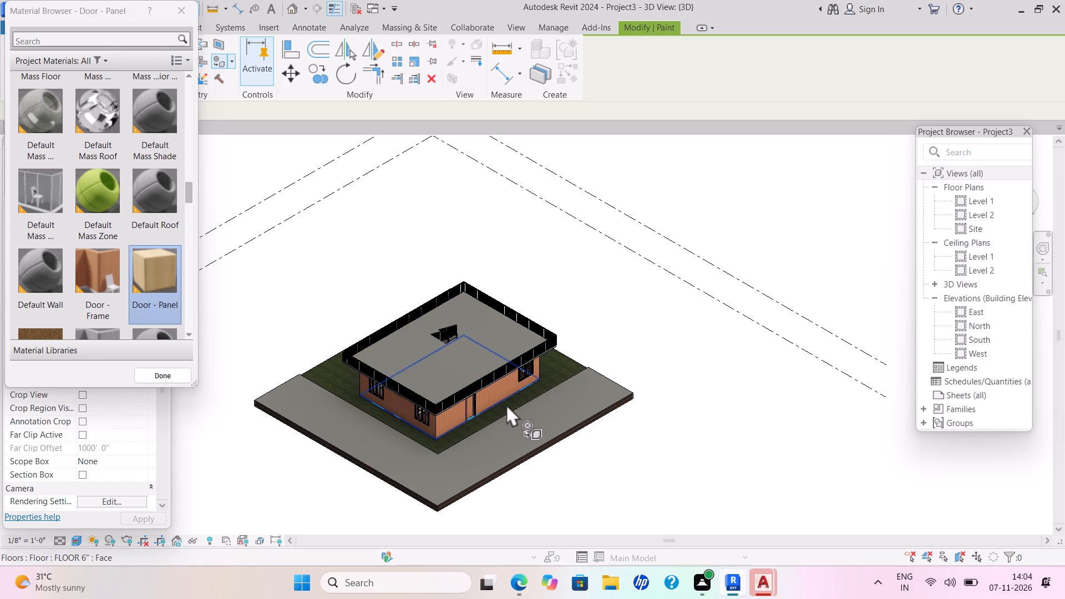
Paint the exterior faces of the two remaining house walls, north and west, with the Door - Panel material.
{"action": "middle_click_drag", "start_coordinate": [502, 476], "coordinate": [311, 434], "text": "shift"}
{"action": "scroll", "coordinate": [426, 468], "scroll_direction": "down", "scroll_amount": 2, "text": "shift"}
{"action": "scroll", "coordinate": [398, 460], "scroll_direction": "up", "scroll_amount": 2, "text": "shift"}
{"action": "scroll", "coordinate": [336, 438], "scroll_direction": "down", "scroll_amount": 1, "text": "shift"}
{"action": "scroll", "coordinate": [338, 424], "scroll_direction": "up", "scroll_amount": 2}
{"action": "scroll", "coordinate": [434, 405], "scroll_direction": "down", "scroll_amount": 1}
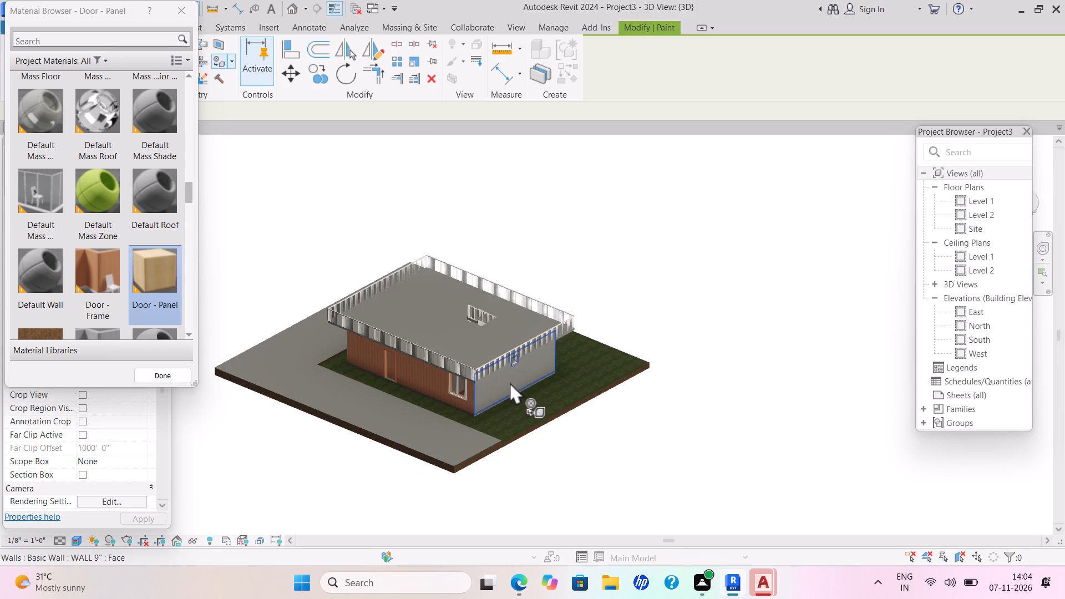
{"action": "left_click", "coordinate": [510, 382]}
{"action": "scroll", "coordinate": [577, 386], "scroll_direction": "up", "scroll_amount": 2}
{"action": "scroll", "coordinate": [580, 388], "scroll_direction": "down", "scroll_amount": 1, "text": "shift"}
{"action": "middle_click_drag", "start_coordinate": [580, 388], "coordinate": [339, 428], "text": "shift"}
{"action": "scroll", "coordinate": [580, 388], "scroll_direction": "up", "scroll_amount": 1, "text": "shift"}
{"action": "scroll", "coordinate": [580, 388], "scroll_direction": "down", "scroll_amount": 1, "text": "shift"}
{"action": "scroll", "coordinate": [580, 388], "scroll_direction": "up", "scroll_amount": 1, "text": "shift"}
{"action": "scroll", "coordinate": [580, 388], "scroll_direction": "down", "scroll_amount": 1, "text": "shift"}
{"action": "scroll", "coordinate": [465, 419], "scroll_direction": "up", "scroll_amount": 1, "text": "shift"}
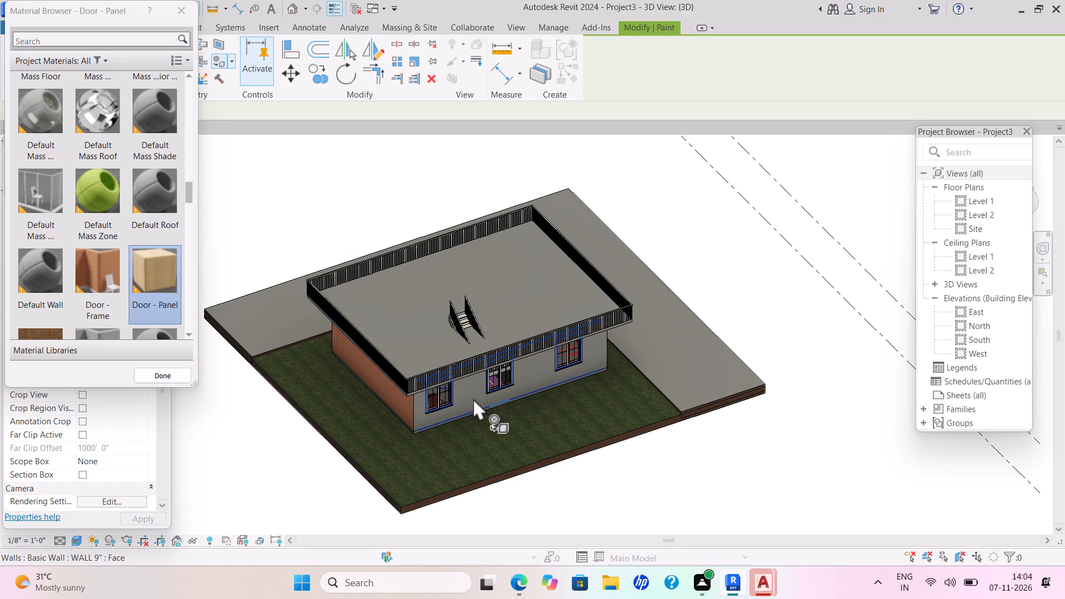
{"action": "left_click", "coordinate": [474, 398]}
Paint the top face of the flat roof with the Oak Flooring material and finish painting.
{"action": "middle_click_drag", "start_coordinate": [535, 396], "coordinate": [343, 416], "text": "shift"}
{"action": "scroll", "coordinate": [341, 415], "scroll_direction": "up", "scroll_amount": 1}
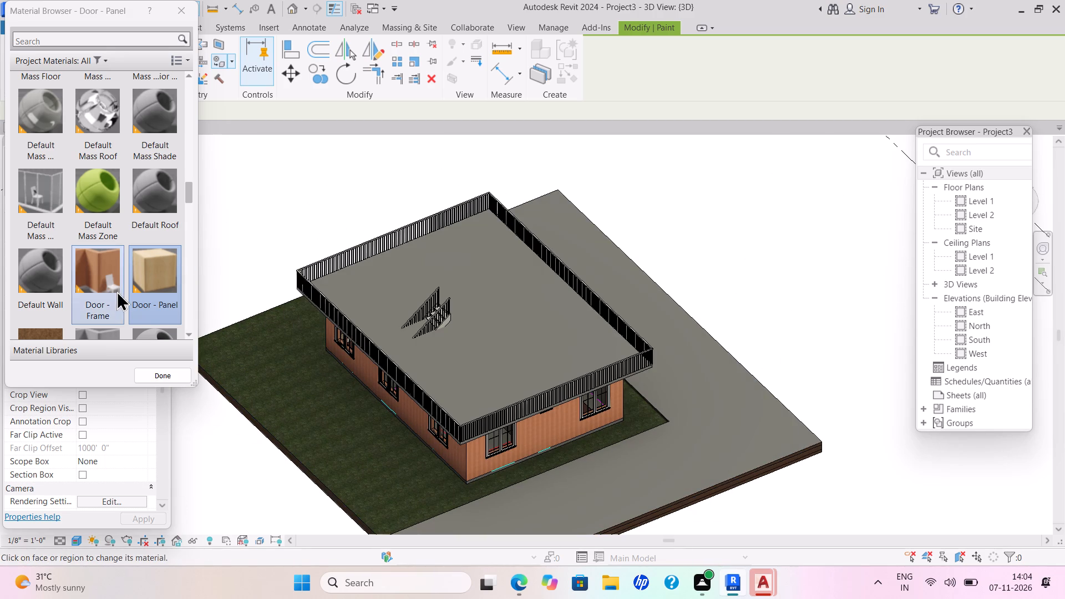
{"action": "scroll", "coordinate": [120, 308], "scroll_direction": "down", "scroll_amount": 5}
{"action": "scroll", "coordinate": [152, 286], "scroll_direction": "up", "scroll_amount": 3}
{"action": "left_click", "coordinate": [170, 289]}
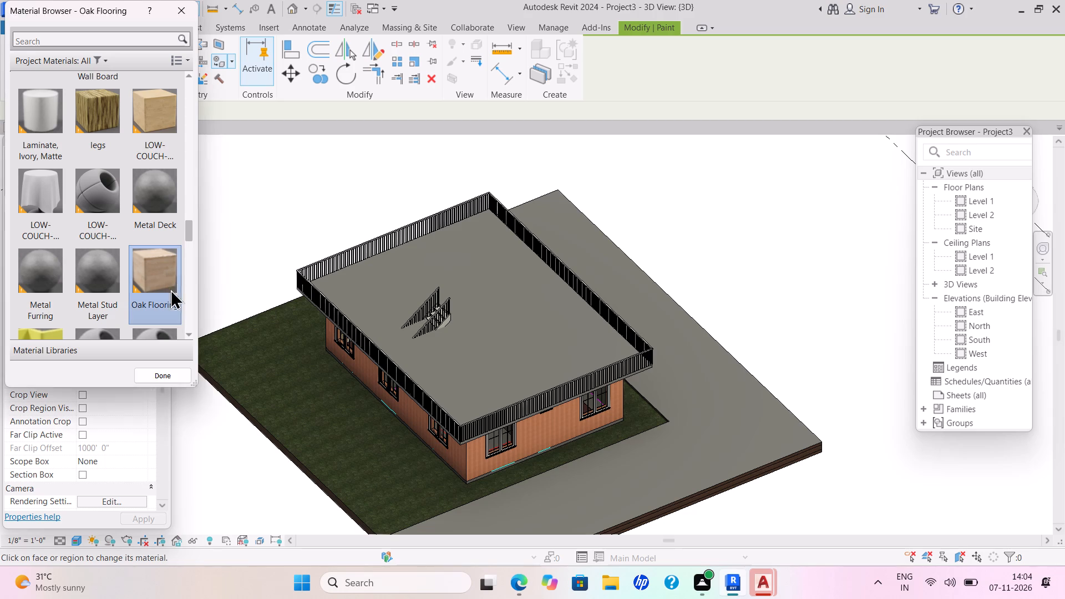
{"action": "left_click", "coordinate": [487, 333]}
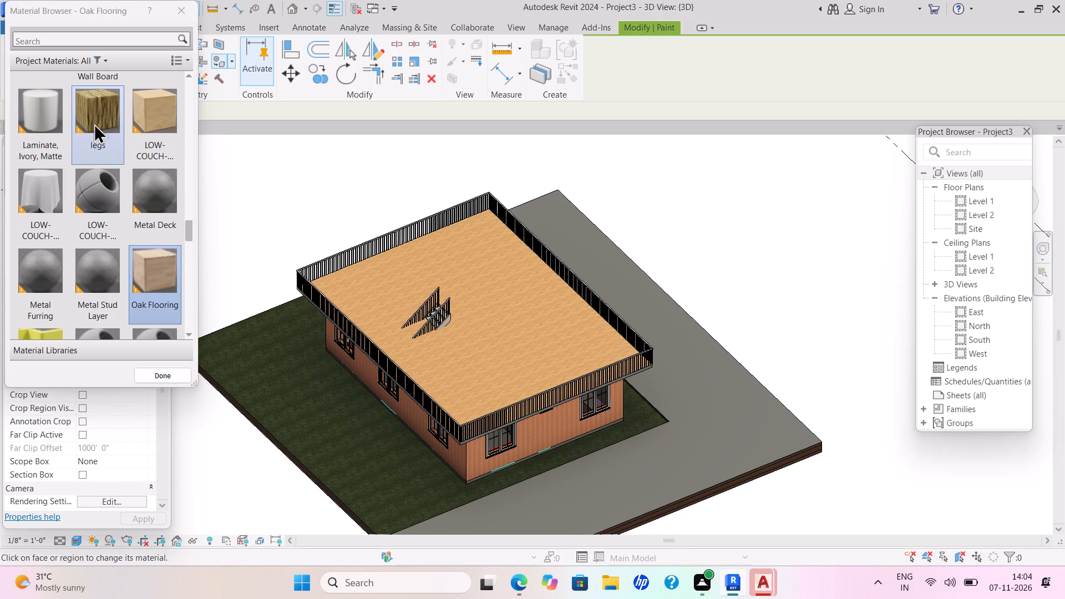
{"action": "left_click", "coordinate": [187, 11]}
In the Level 1 floor plan, load the 2012 Porsche 911 Carrera S family from the cars folder as a component.
{"action": "left_click", "coordinate": [70, 124]}
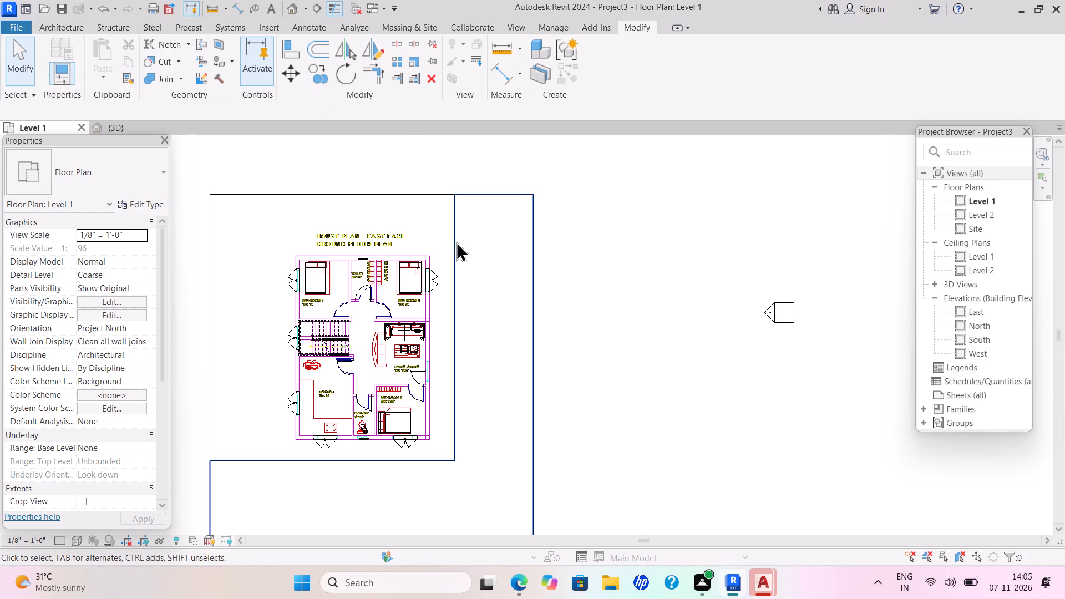
{"action": "left_click", "coordinate": [77, 29]}
{"action": "left_click", "coordinate": [156, 74]}
{"action": "left_click", "coordinate": [169, 100]}
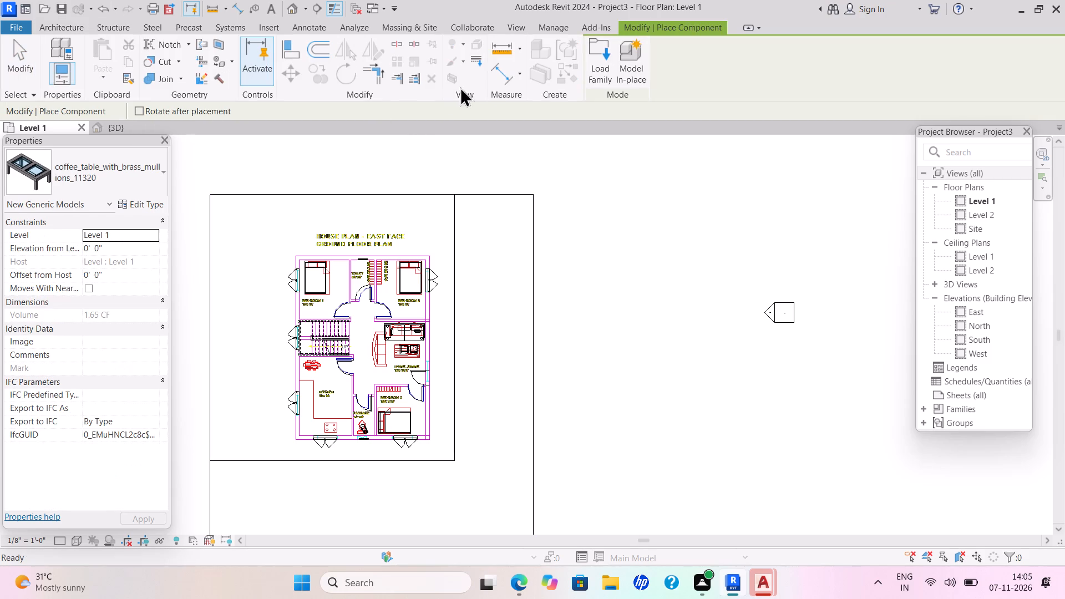
{"action": "double_click", "coordinate": [597, 58]}
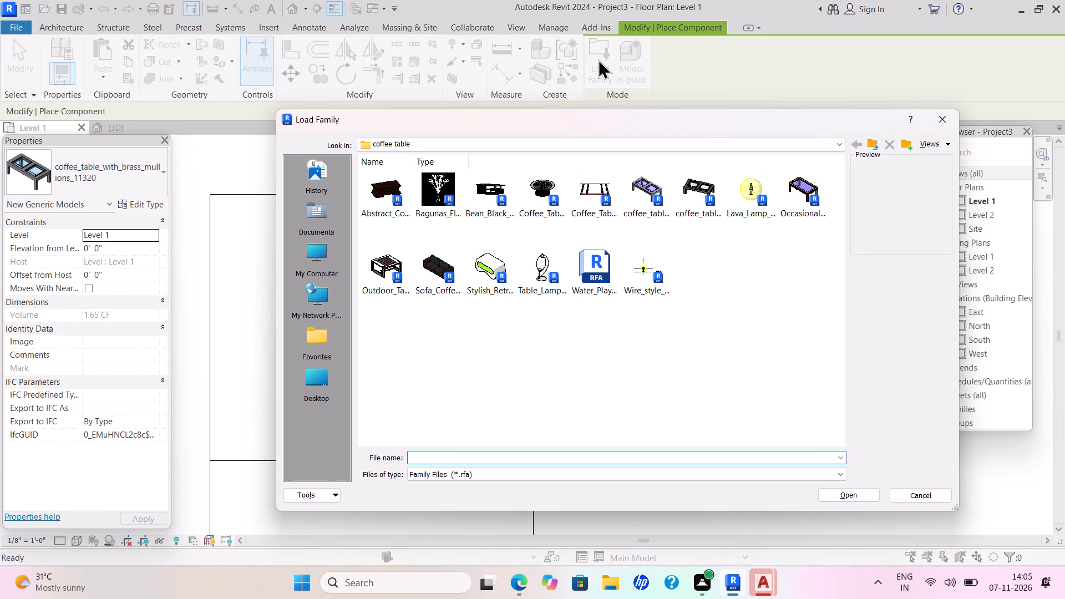
{"action": "double_click", "coordinate": [322, 229]}
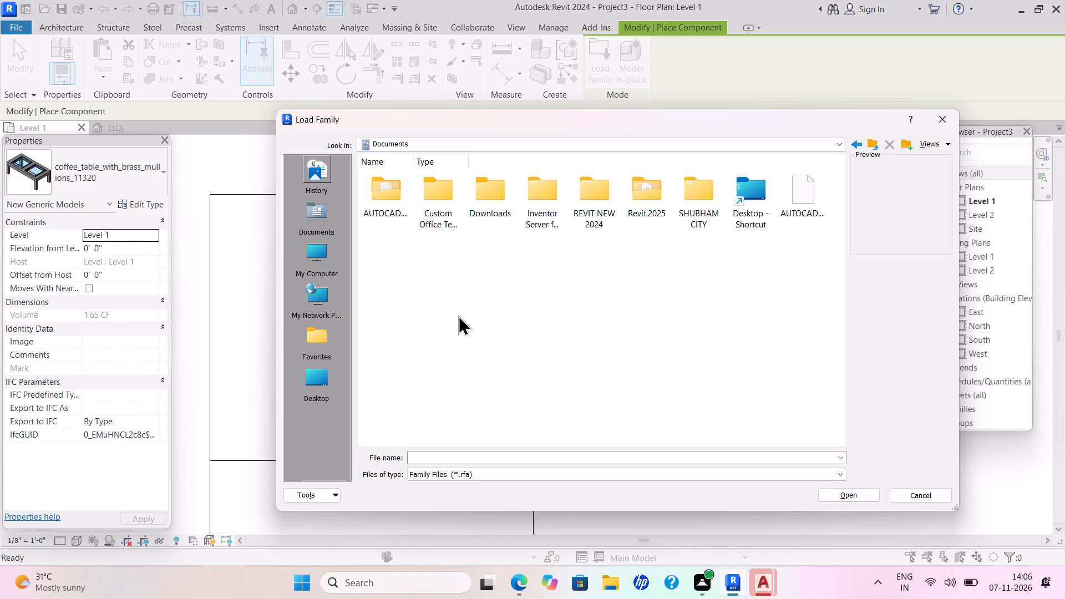
{"action": "double_click", "coordinate": [697, 201]}
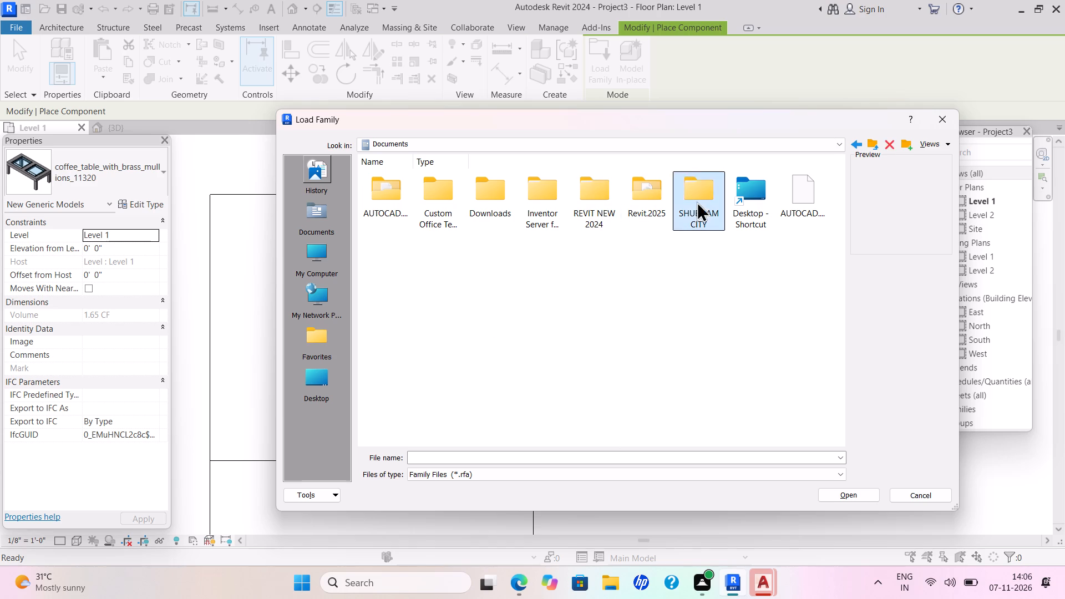
{"action": "double_click", "coordinate": [597, 211]}
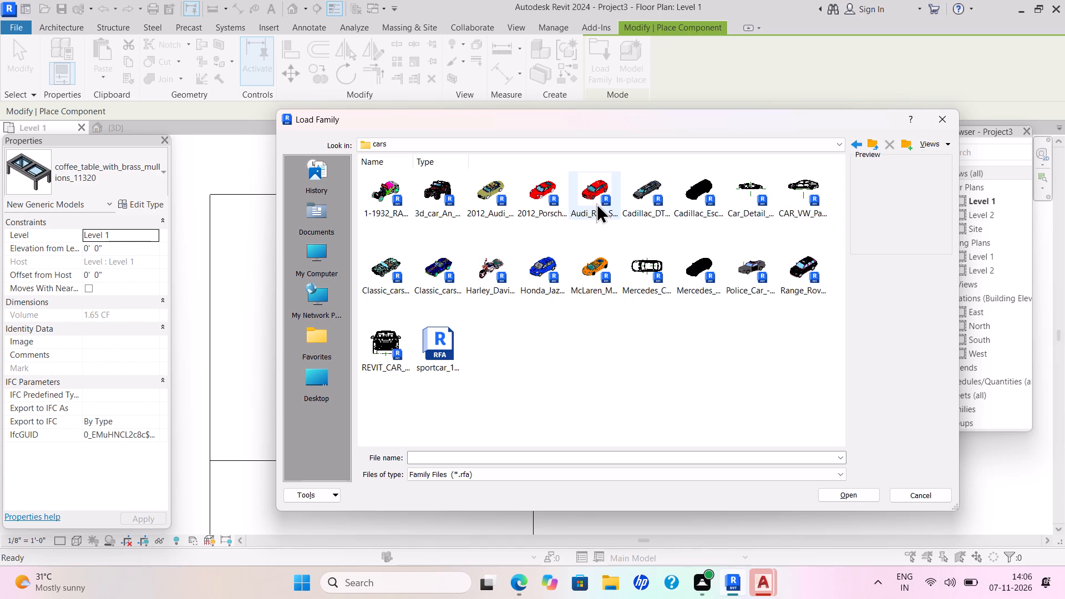
{"action": "double_click", "coordinate": [555, 206]}
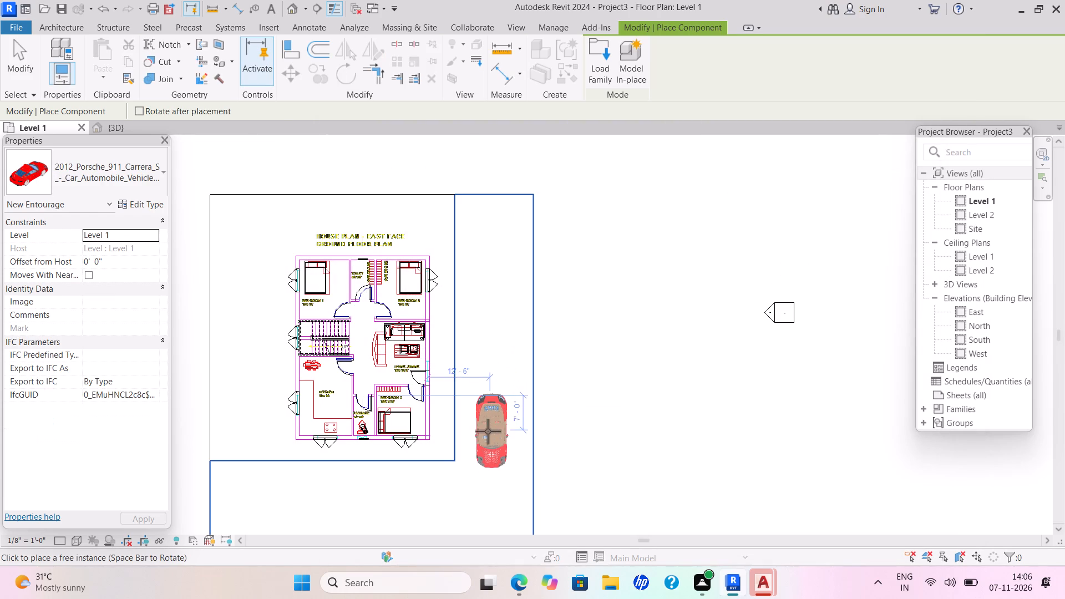
Place the Porsche lengthwise on the paved strip east of the house, about 14'-0" from the east wall.
{"action": "key", "text": "space"}
{"action": "key", "text": "space"}
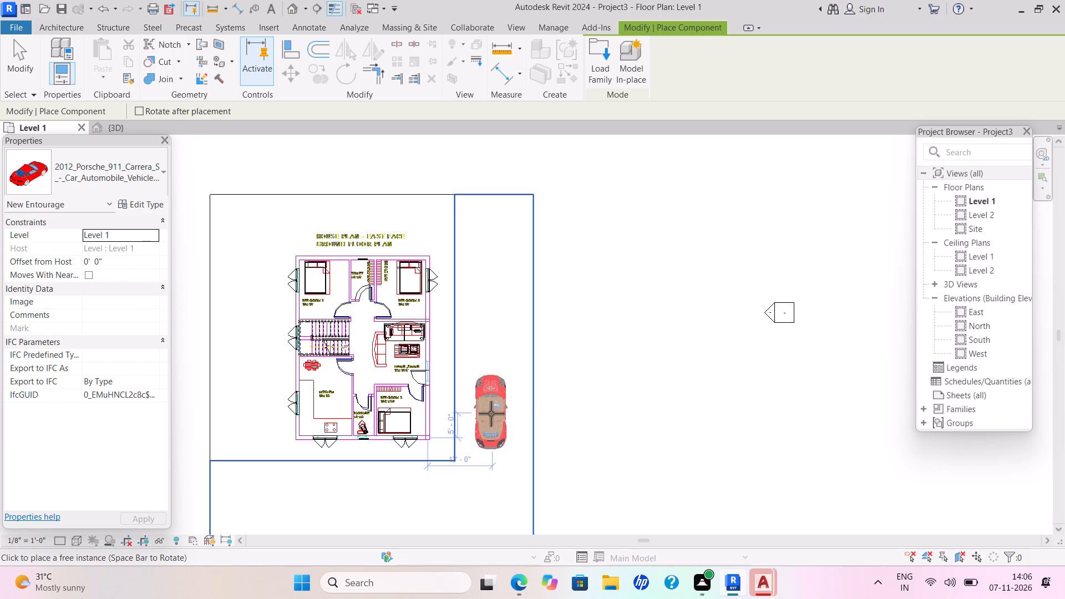
{"action": "key", "text": "space"}
{"action": "key", "text": "space"}
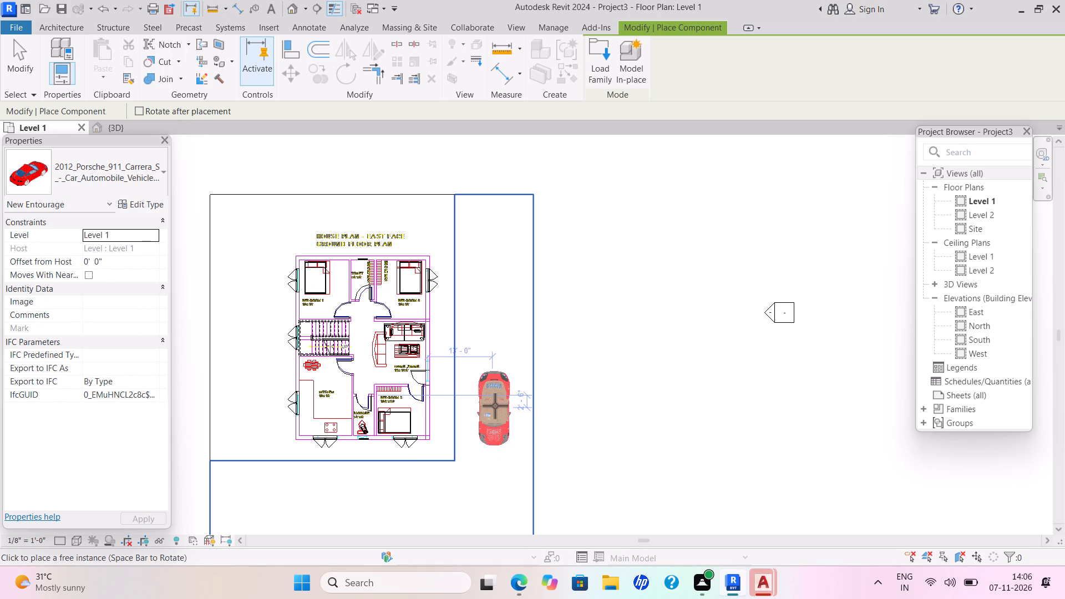
{"action": "key", "text": "space"}
{"action": "key", "text": "space"}
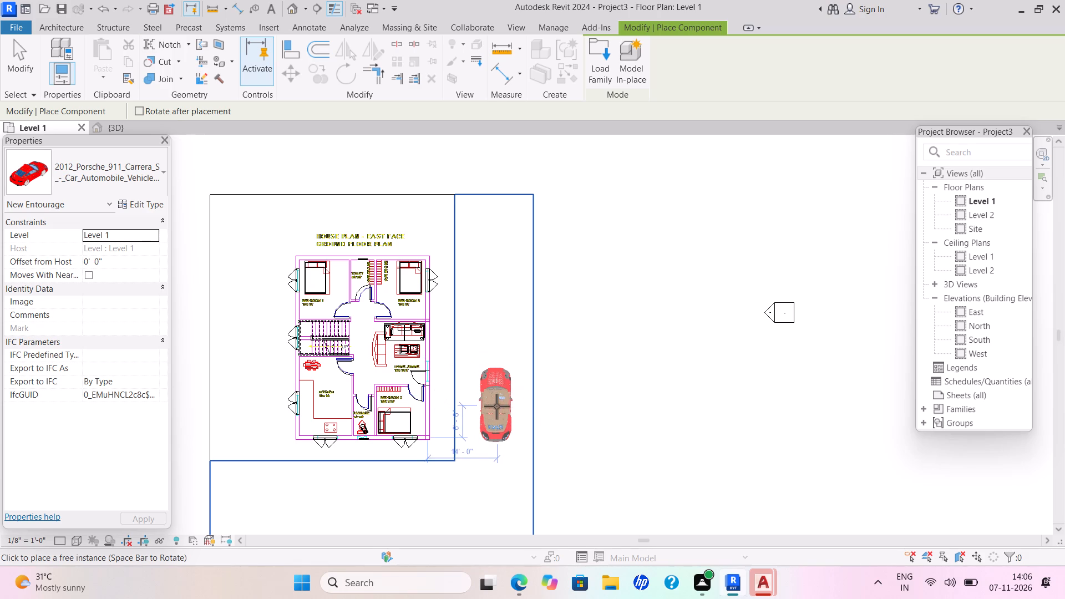
{"action": "left_click", "coordinate": [496, 406]}
{"action": "key", "text": "Escape"}
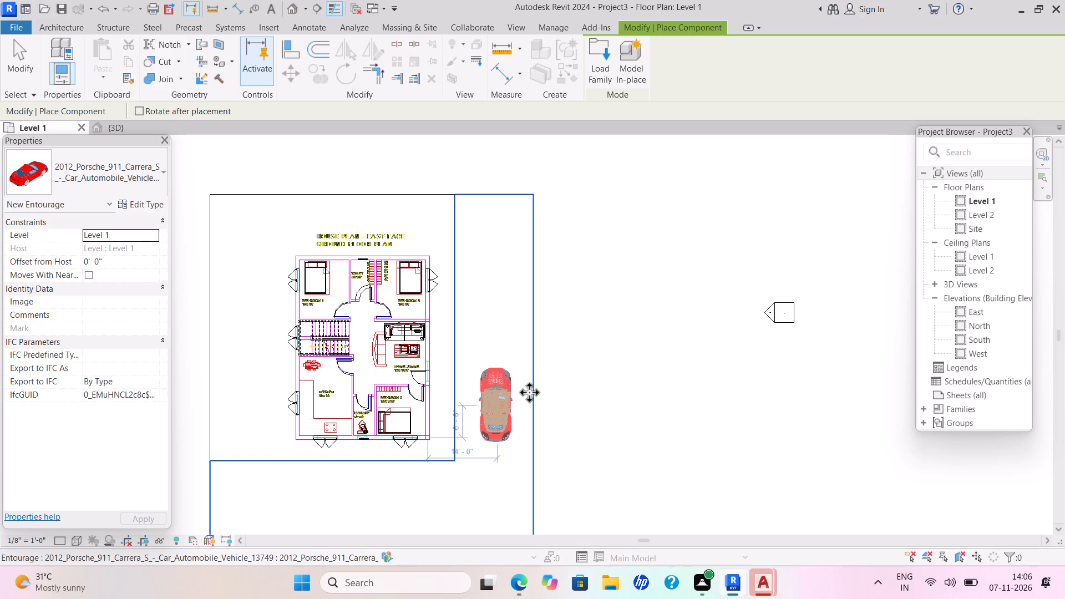
{"action": "key", "text": "Escape"}
{"action": "key", "text": "Escape"}
{"action": "key", "text": "Escape"}
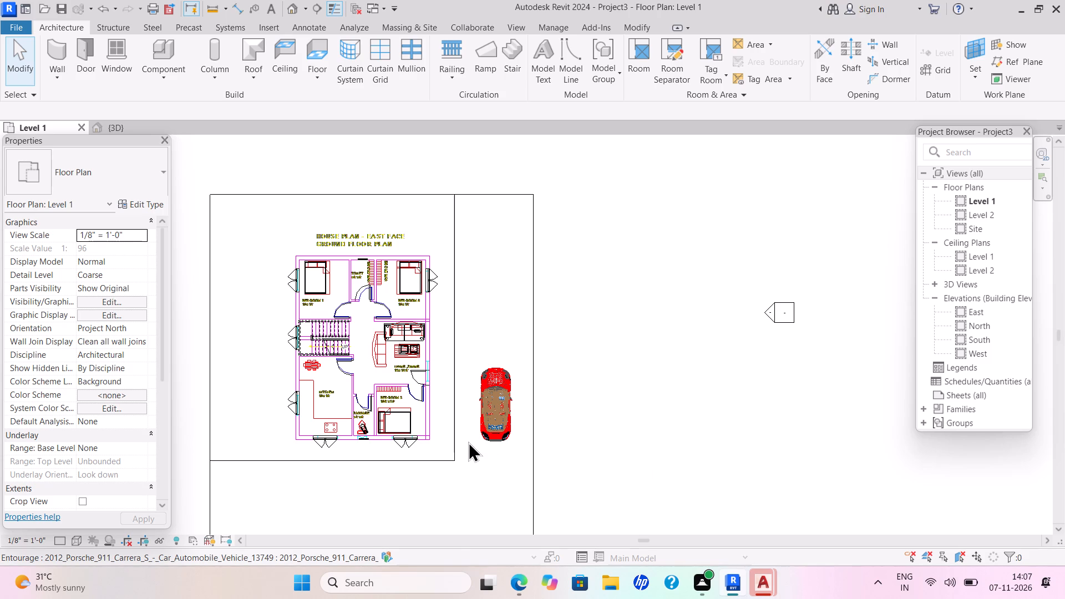
Load the Bamboo_plant_16776 family from the tree and plant folder as a component.
{"action": "left_click", "coordinate": [161, 77]}
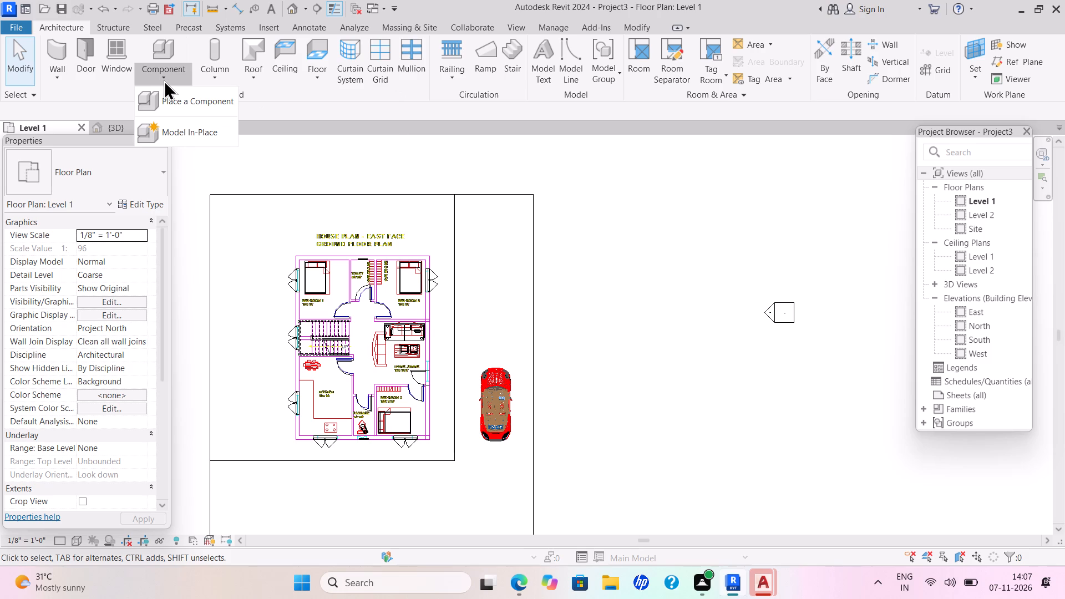
{"action": "left_click", "coordinate": [175, 112]}
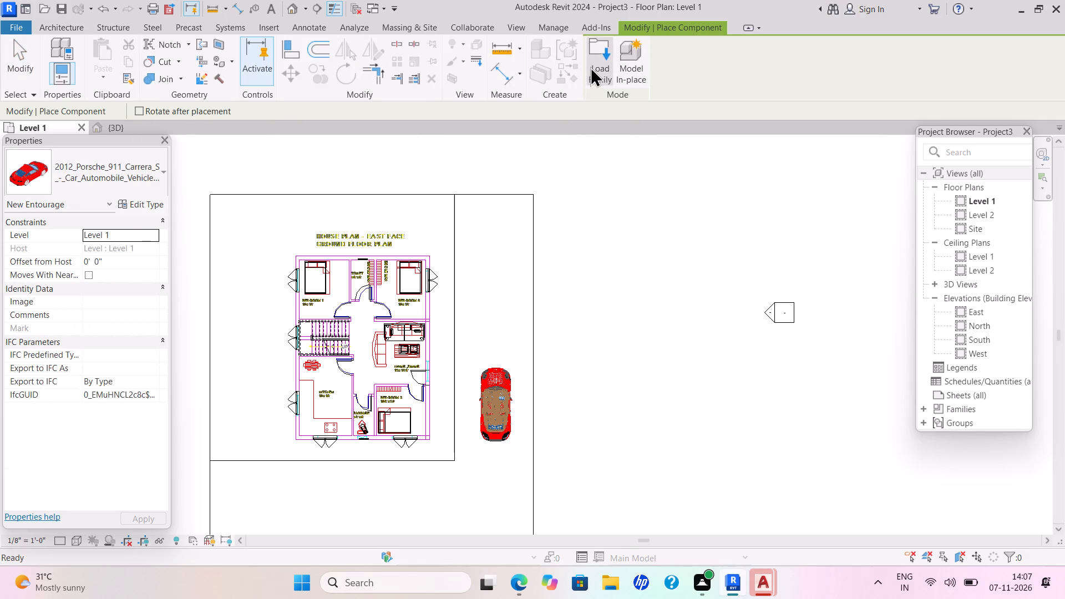
{"action": "double_click", "coordinate": [590, 67]}
{"action": "double_click", "coordinate": [312, 231]}
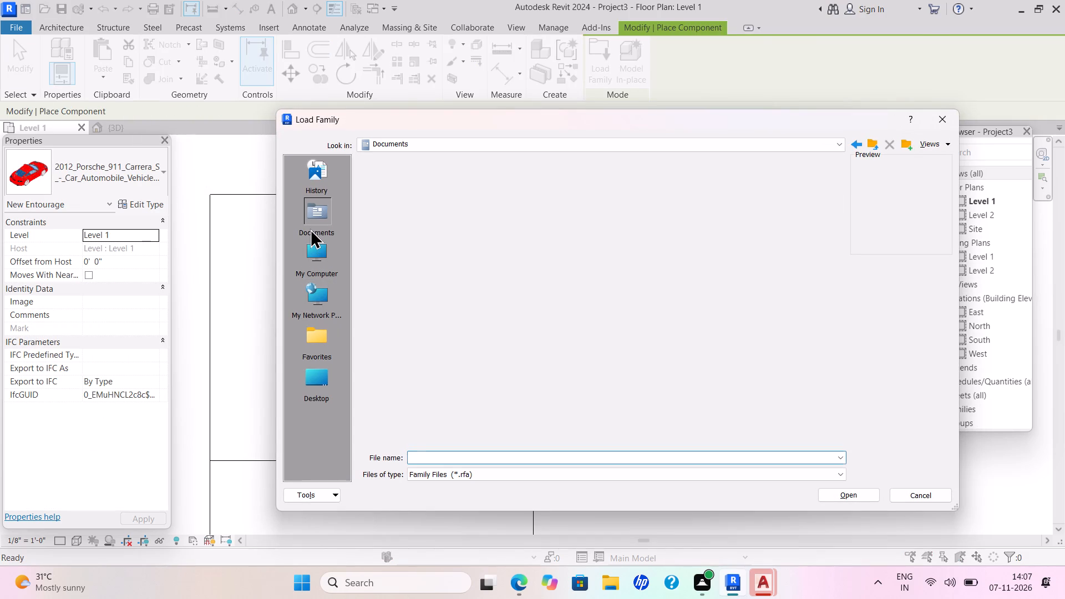
{"action": "double_click", "coordinate": [689, 211]}
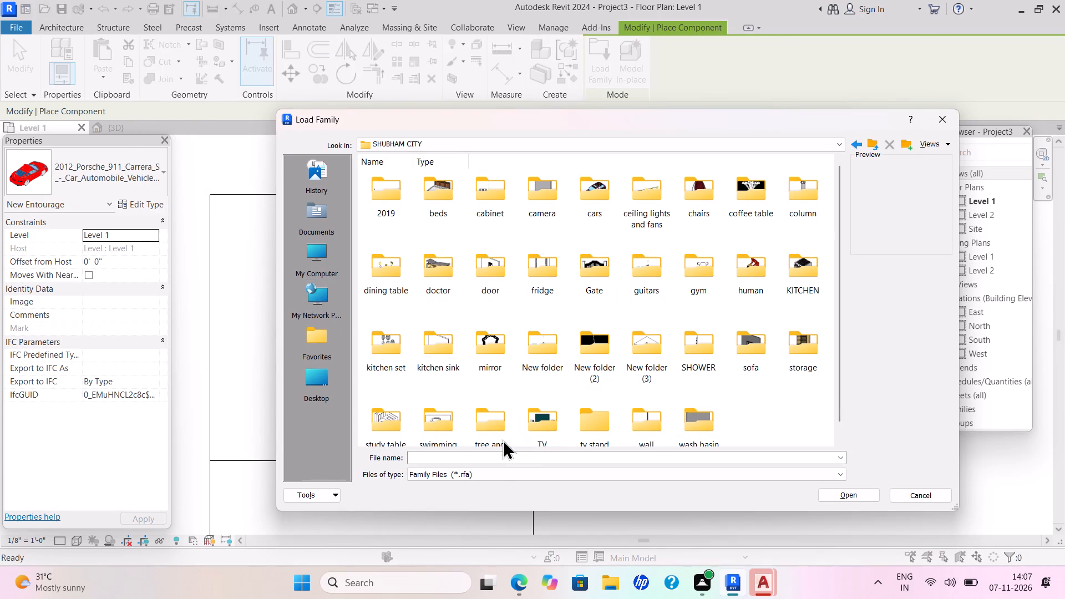
{"action": "triple_click", "coordinate": [481, 430]}
{"action": "left_click", "coordinate": [481, 428]}
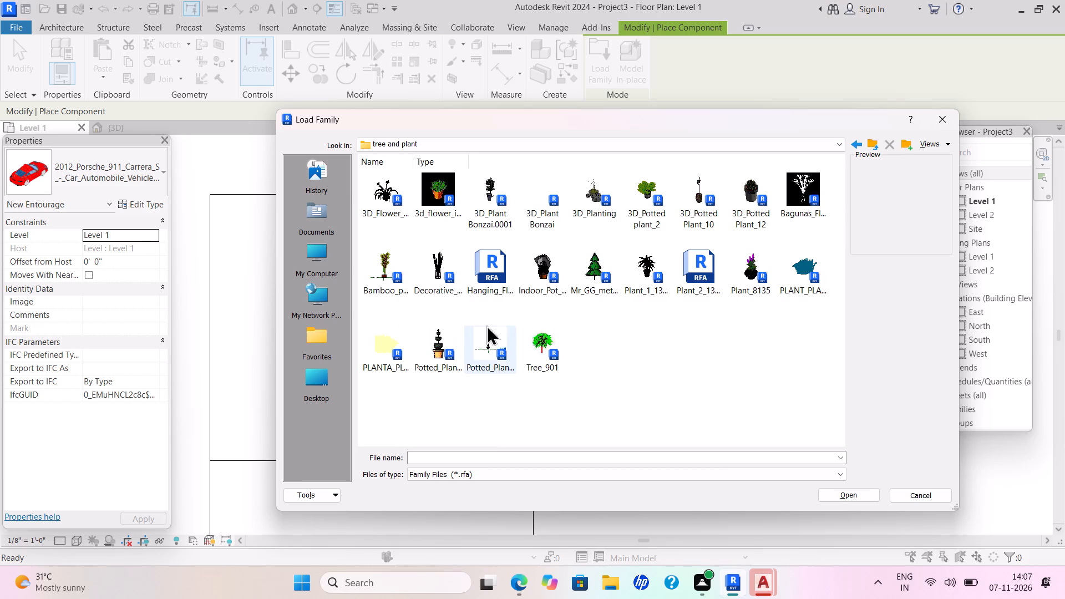
{"action": "double_click", "coordinate": [395, 268]}
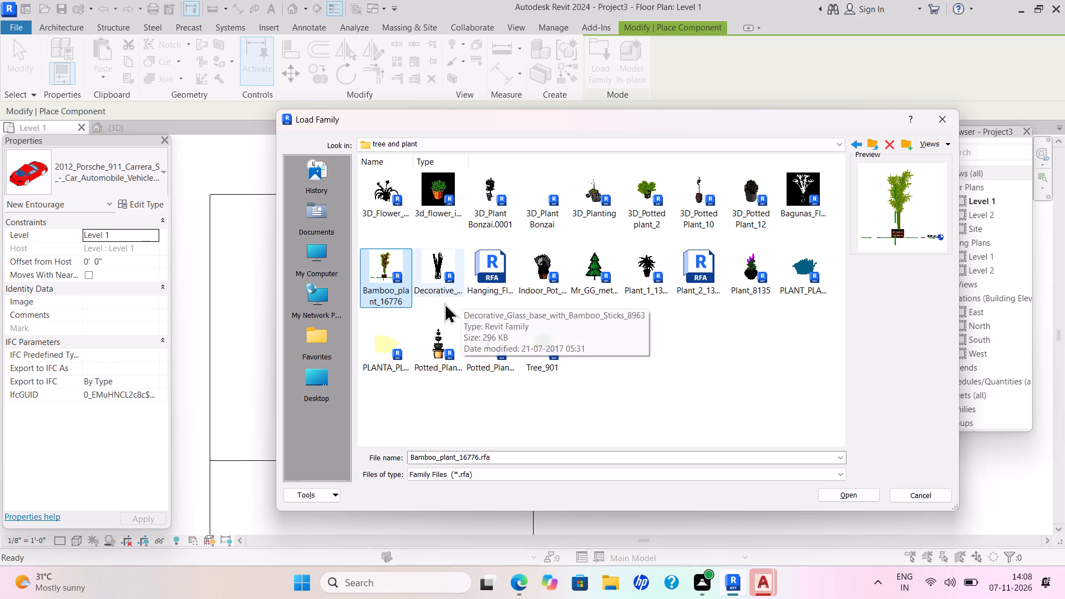
{"action": "double_click", "coordinate": [851, 496]}
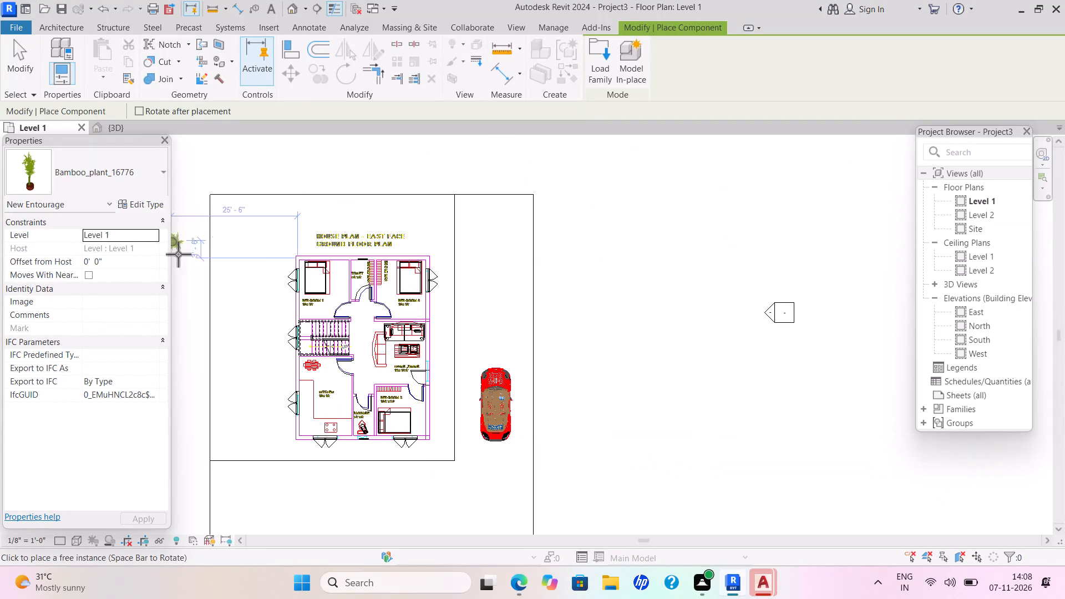
Place one bamboo plant on the grass near the house's southwest corner, about 9'-0" from the west wall.
{"action": "left_click", "coordinate": [254, 443]}
{"action": "key", "text": "Escape"}
{"action": "key", "text": "Escape"}
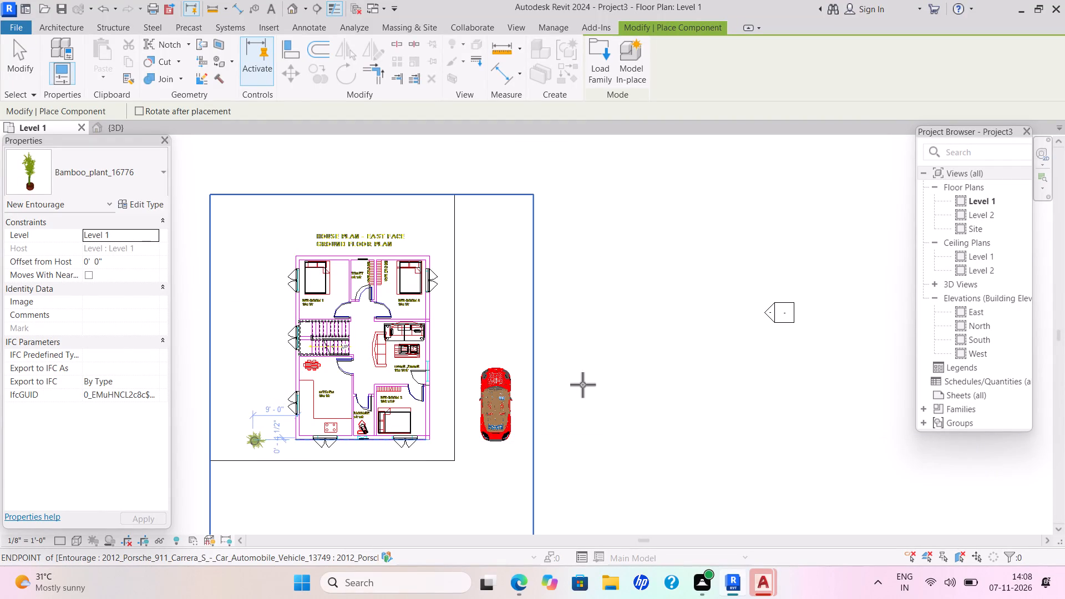
{"action": "key", "text": "Escape"}
{"action": "key", "text": "Escape"}
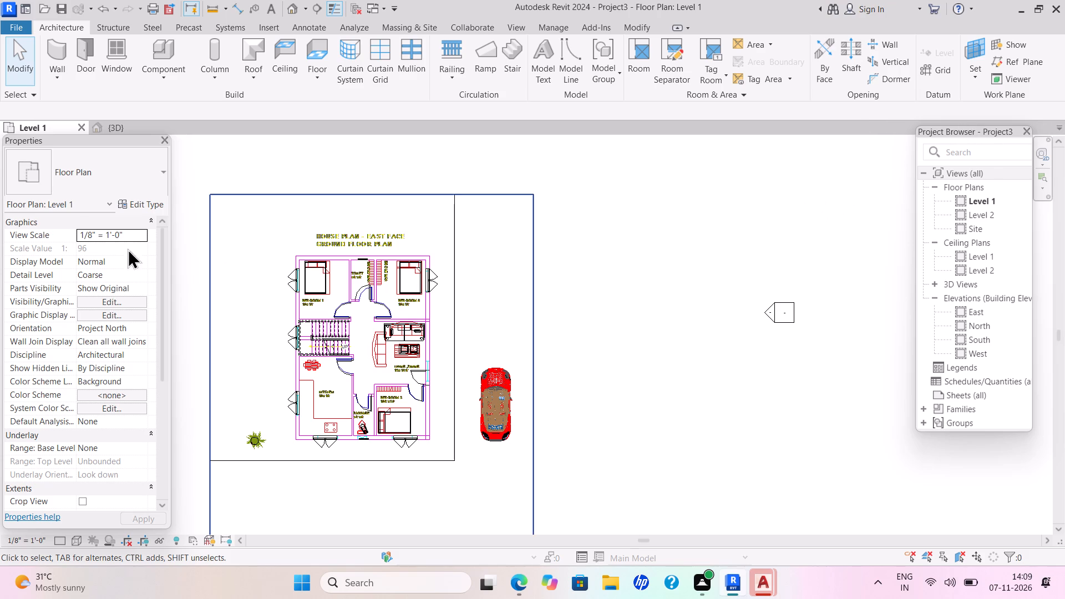
In the South elevation, add a level offset 6" above Level 2 by picking the Level 2 line.
{"action": "double_click", "coordinate": [987, 336]}
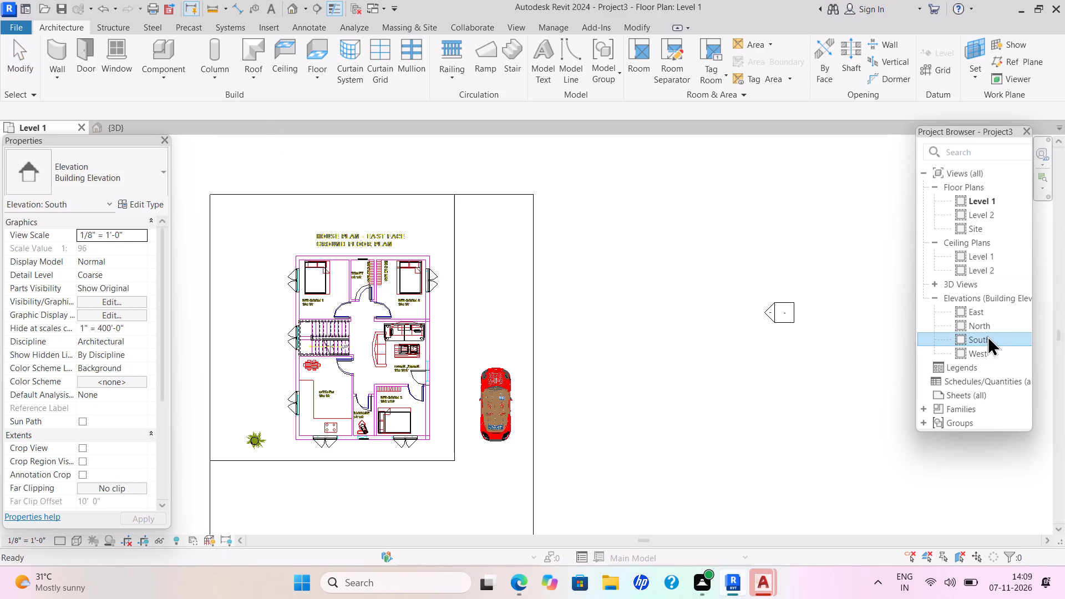
{"action": "middle_click_drag", "start_coordinate": [826, 356], "coordinate": [515, 383]}
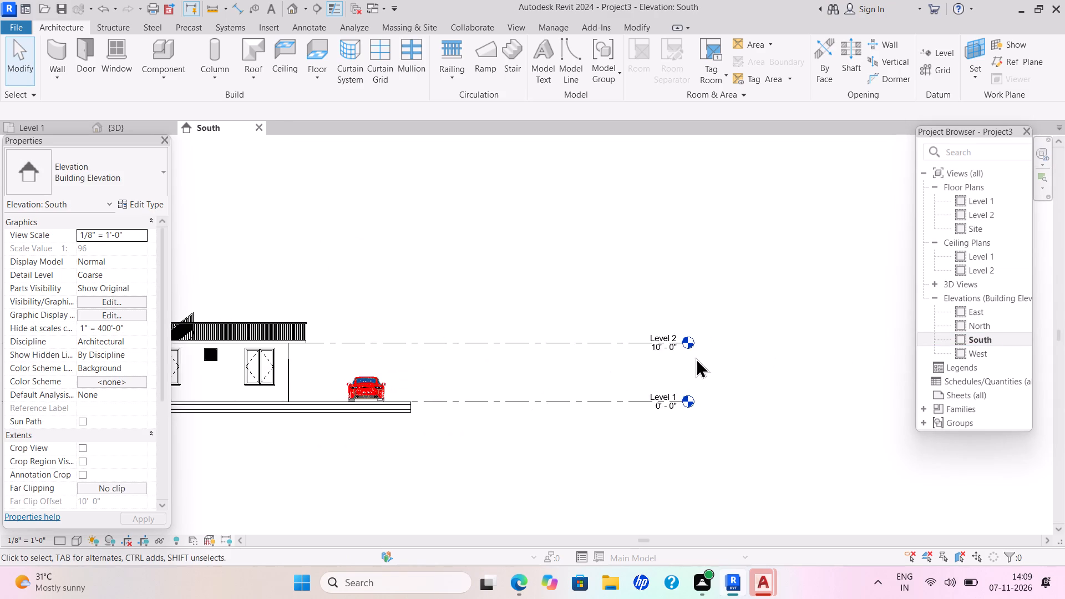
{"action": "middle_click_drag", "start_coordinate": [708, 358], "coordinate": [794, 369]}
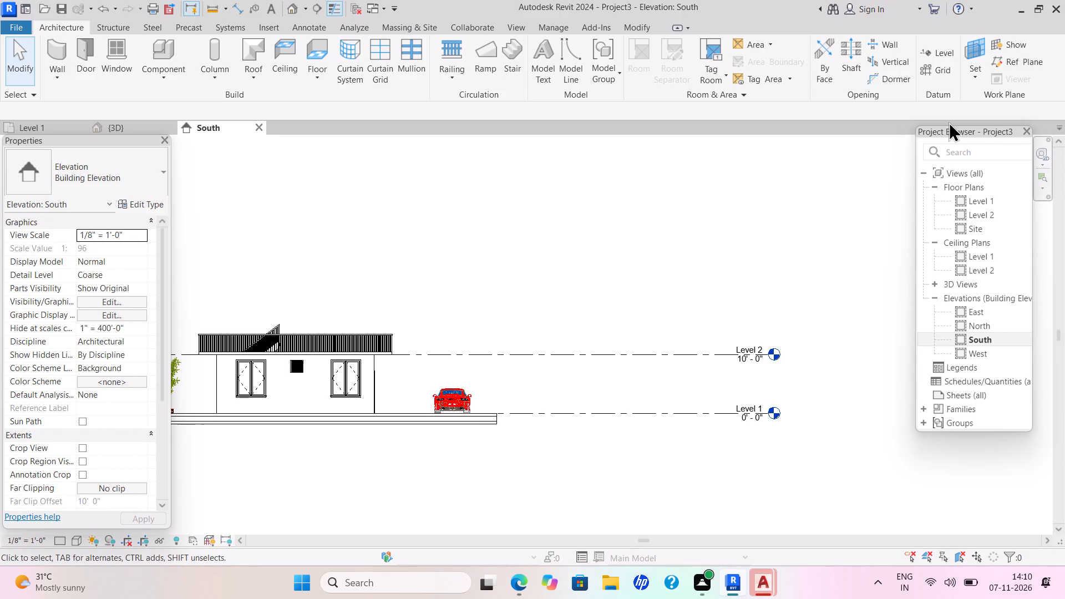
{"action": "left_click", "coordinate": [942, 51]}
{"action": "double_click", "coordinate": [611, 48]}
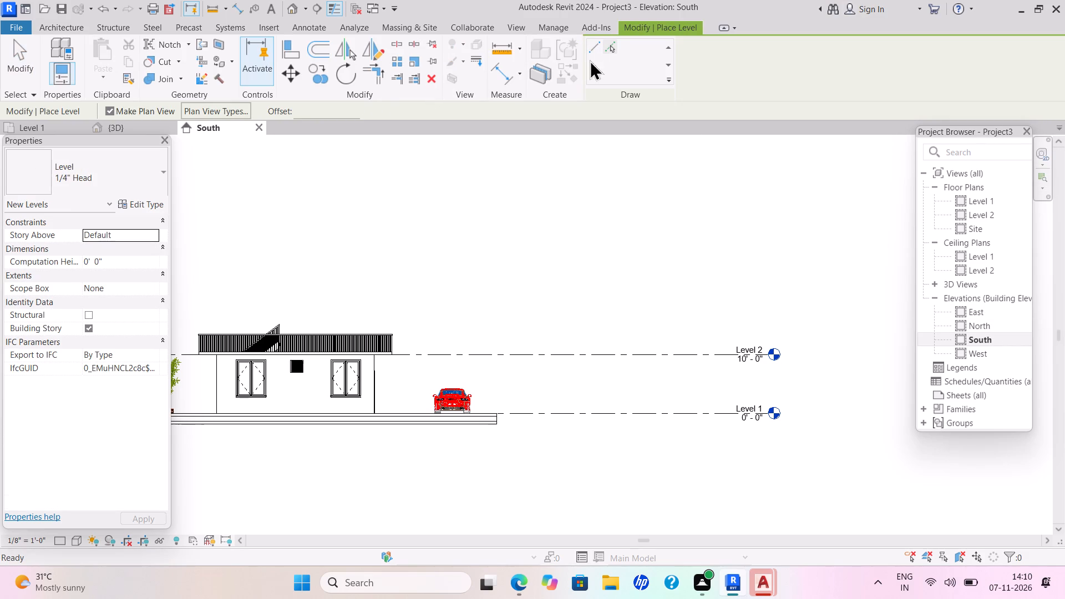
{"action": "left_click_drag", "start_coordinate": [342, 108], "coordinate": [287, 127]}
{"action": "key", "text": "BackSpace"}
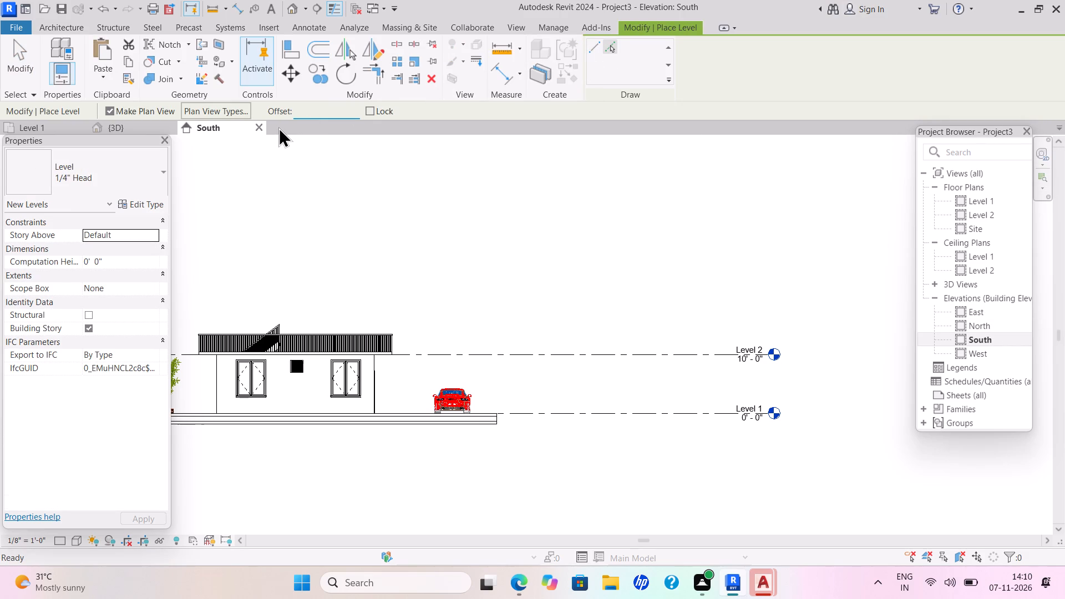
{"action": "type", "text": "6\""}
{"action": "key", "text": "Return"}
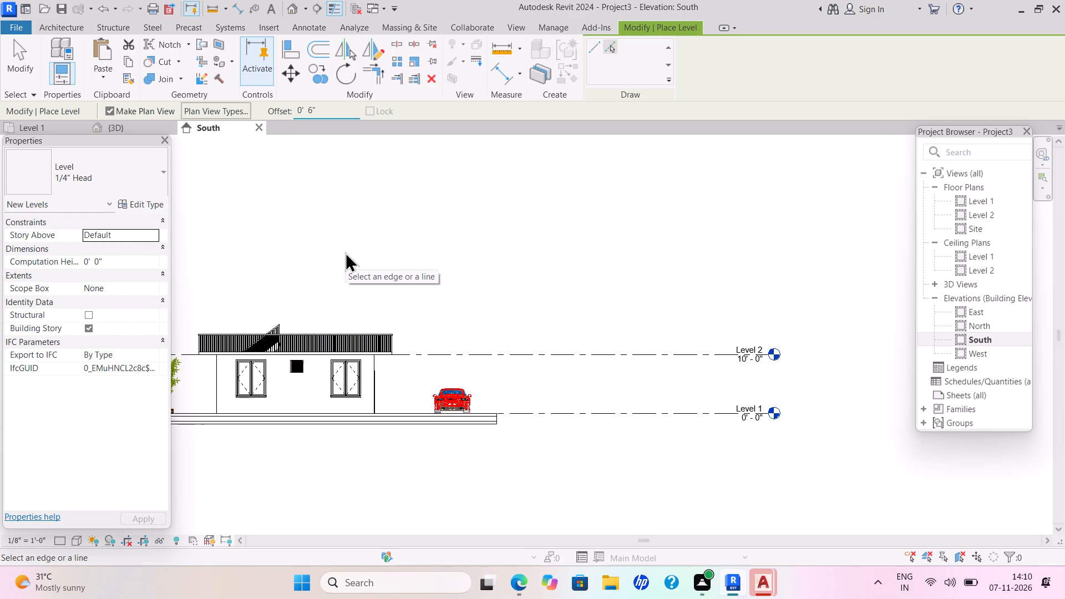
{"action": "left_click", "coordinate": [499, 352]}
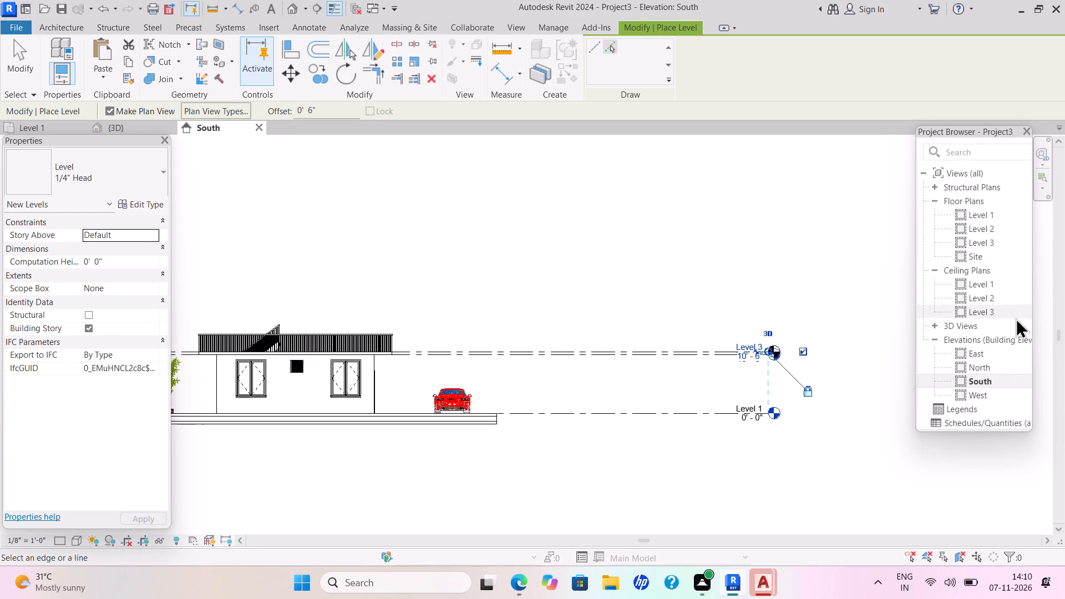
{"action": "key", "text": "Escape"}
{"action": "key", "text": "Escape"}
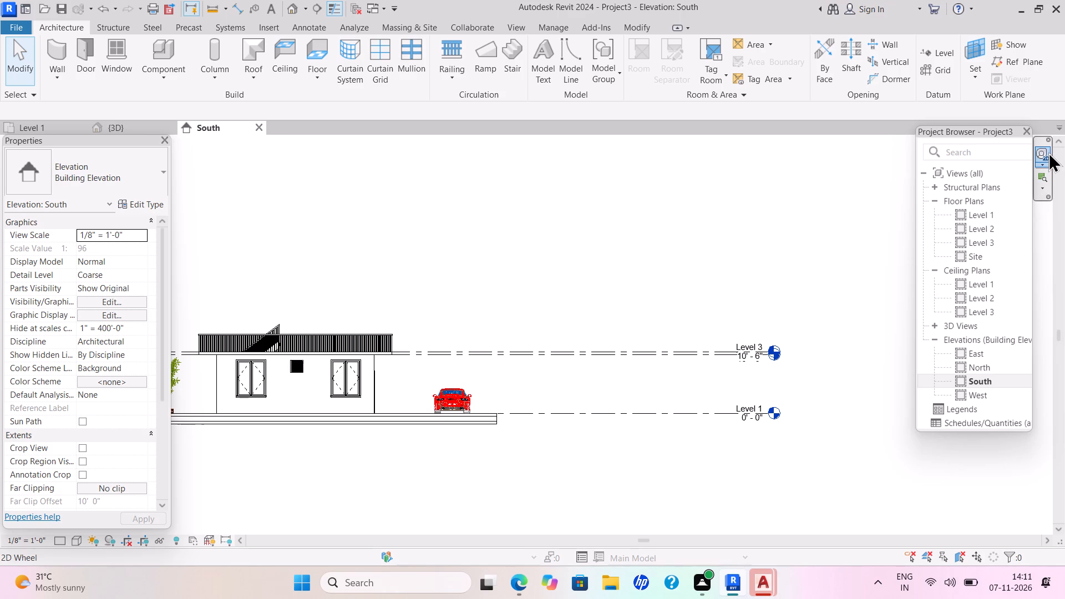
Add four more levels above Level 3, each offset 10'-6" from the one below, up to Level 7.
{"action": "left_click", "coordinate": [941, 55]}
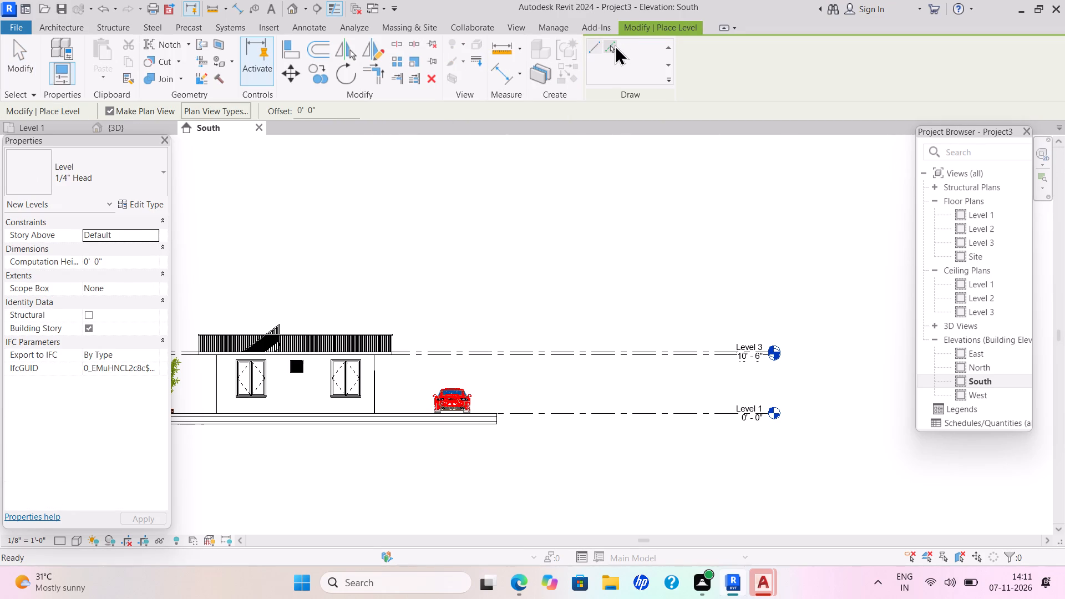
{"action": "double_click", "coordinate": [615, 45]}
{"action": "left_click_drag", "start_coordinate": [327, 112], "coordinate": [275, 116]}
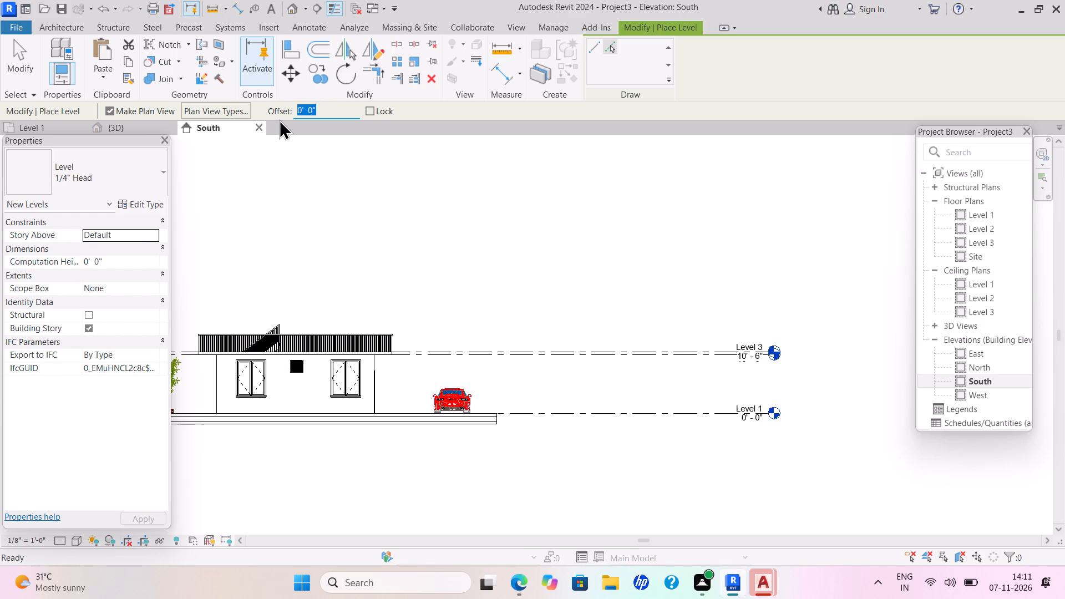
{"action": "key", "text": "BackSpace"}
{"action": "type", "text": "10'6\""}
{"action": "key", "text": "Return"}
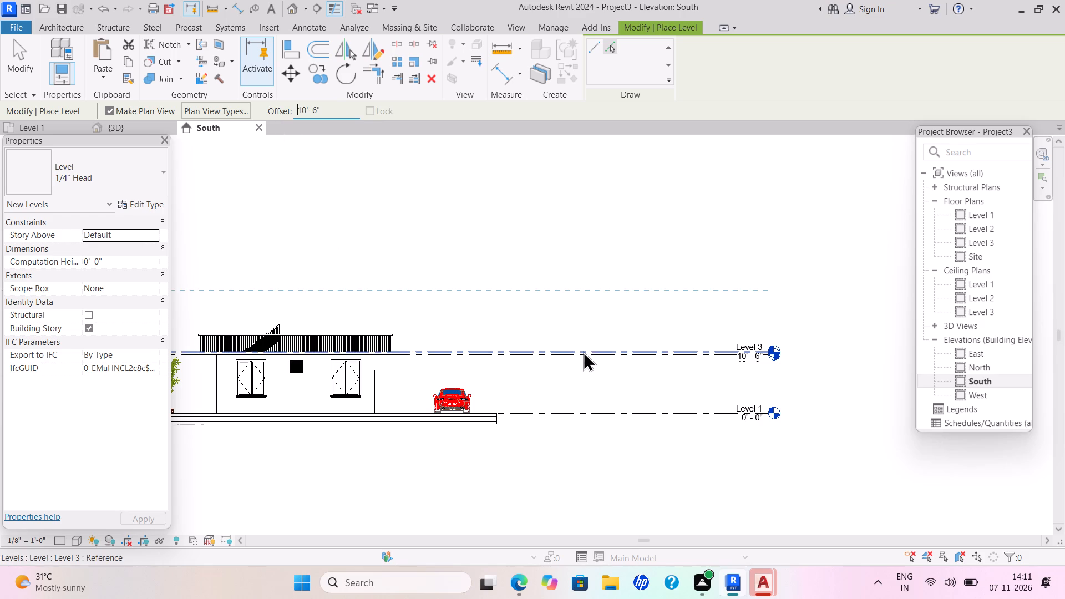
{"action": "left_click", "coordinate": [583, 351]}
{"action": "left_click", "coordinate": [599, 288]}
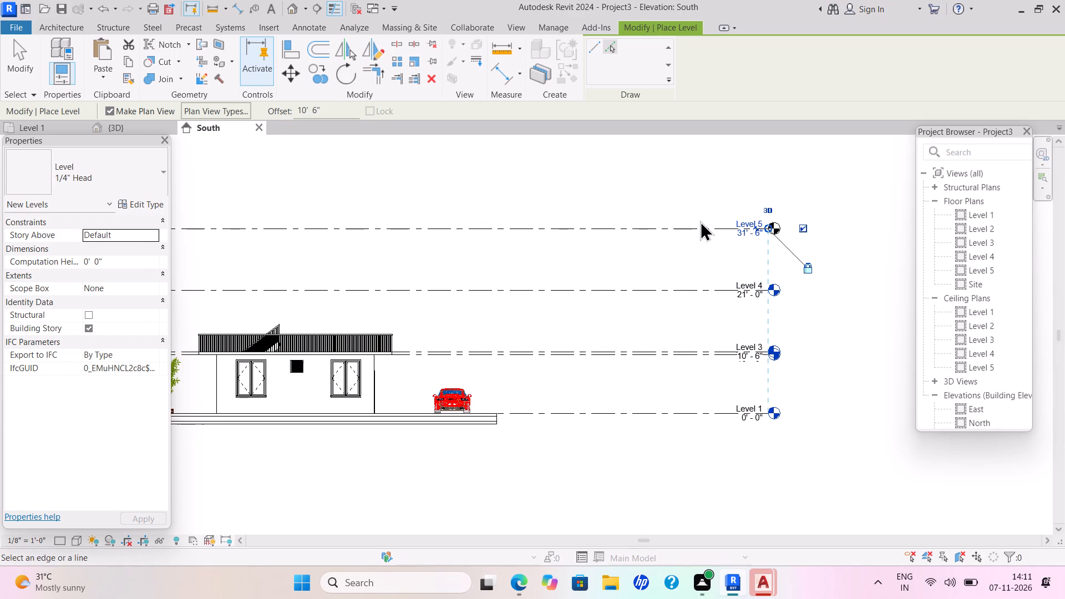
{"action": "left_click", "coordinate": [700, 224]}
{"action": "middle_click_drag", "start_coordinate": [727, 258], "coordinate": [754, 316]}
{"action": "scroll", "coordinate": [727, 258], "scroll_direction": "up", "scroll_amount": 2}
{"action": "scroll", "coordinate": [750, 313], "scroll_direction": "down", "scroll_amount": 2}
{"action": "scroll", "coordinate": [753, 314], "scroll_direction": "up", "scroll_amount": 2}
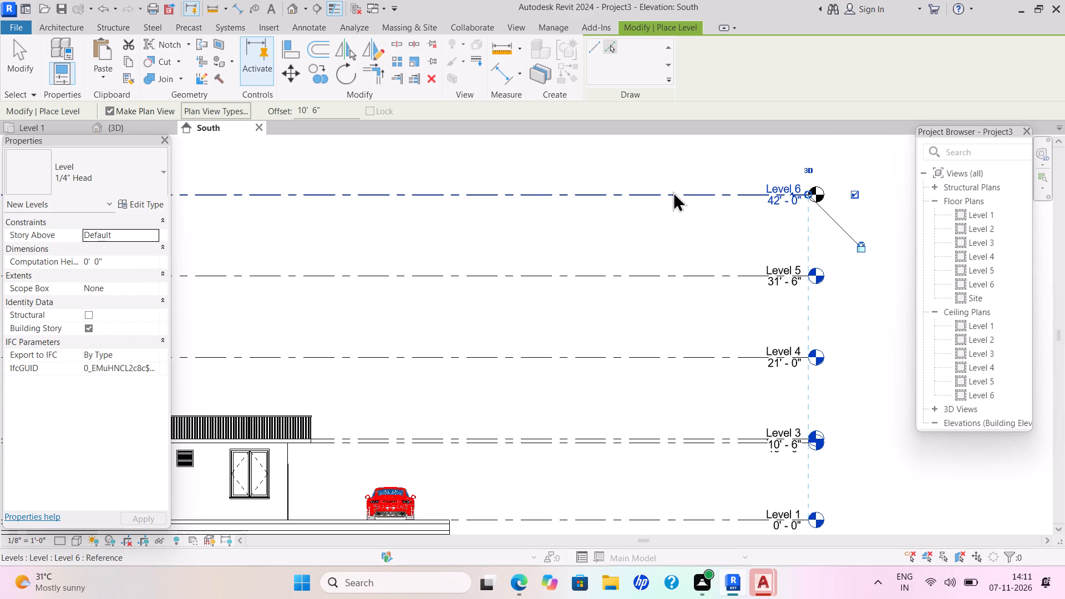
{"action": "left_click", "coordinate": [673, 191]}
{"action": "scroll", "coordinate": [591, 300], "scroll_direction": "down", "scroll_amount": 1}
{"action": "scroll", "coordinate": [591, 302], "scroll_direction": "up", "scroll_amount": 2}
{"action": "scroll", "coordinate": [591, 305], "scroll_direction": "down", "scroll_amount": 1}
{"action": "middle_click_drag", "start_coordinate": [599, 314], "coordinate": [864, 351]}
{"action": "middle_click_drag", "start_coordinate": [586, 413], "coordinate": [546, 293]}
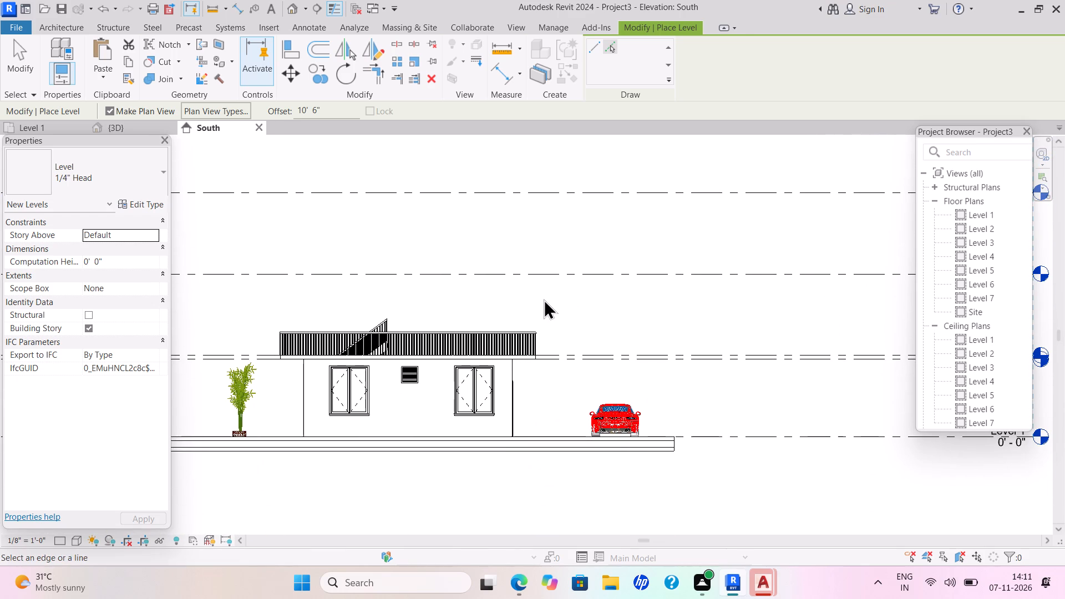
{"action": "key", "text": "Escape"}
{"action": "key", "text": "Escape"}
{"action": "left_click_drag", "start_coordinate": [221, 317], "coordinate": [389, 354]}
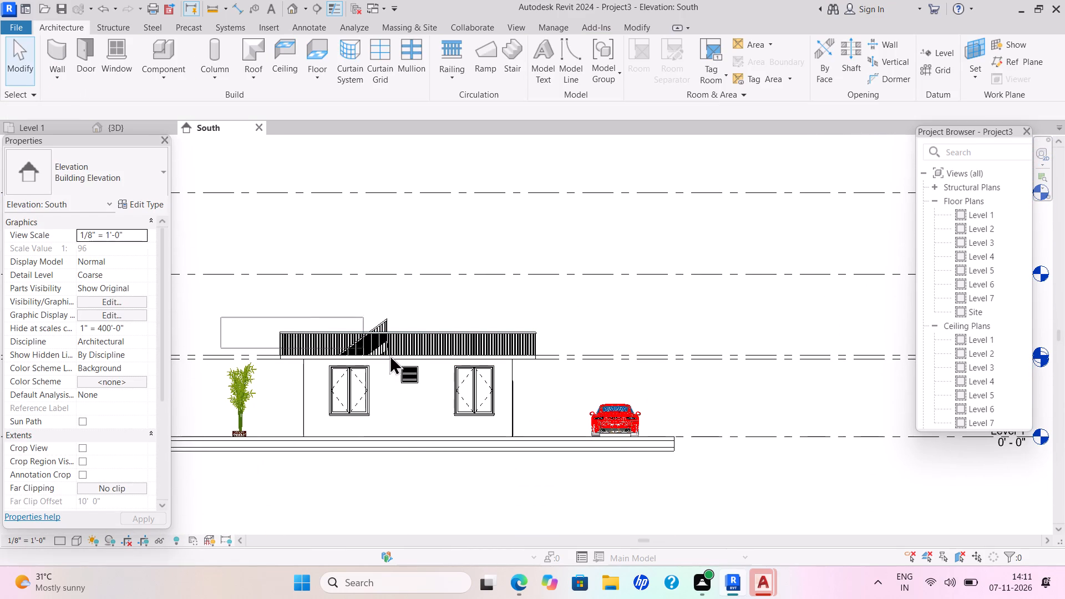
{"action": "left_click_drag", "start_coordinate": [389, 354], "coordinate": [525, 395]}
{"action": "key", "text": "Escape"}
Copy the whole house storey, without the car, plant and site, and paste it aligned to Levels 3 through 7.
{"action": "left_click_drag", "start_coordinate": [267, 314], "coordinate": [594, 448]}
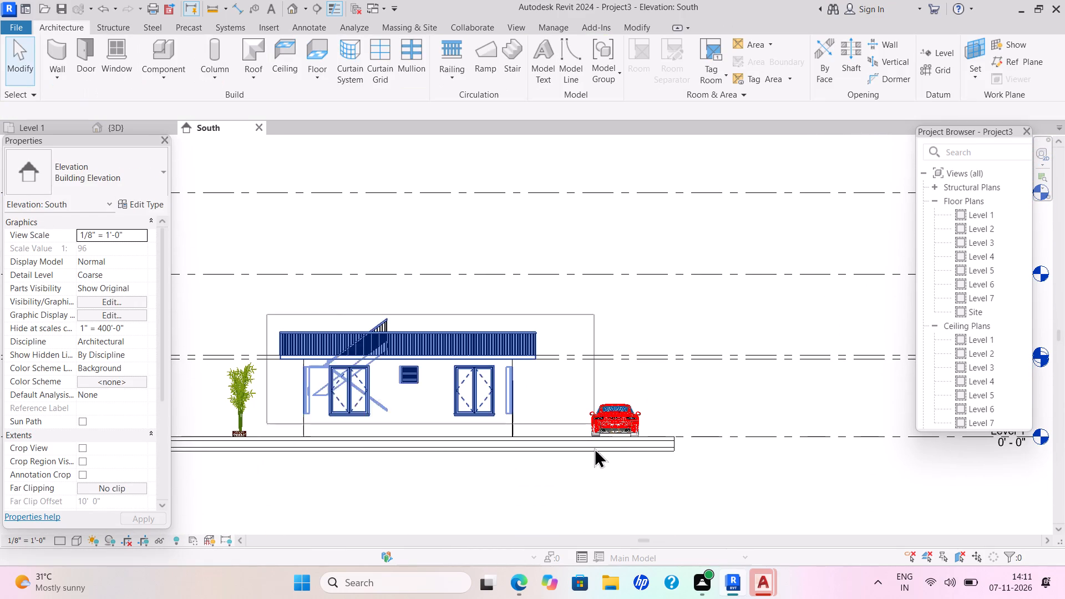
{"action": "left_click_drag", "start_coordinate": [594, 448], "coordinate": [556, 517]}
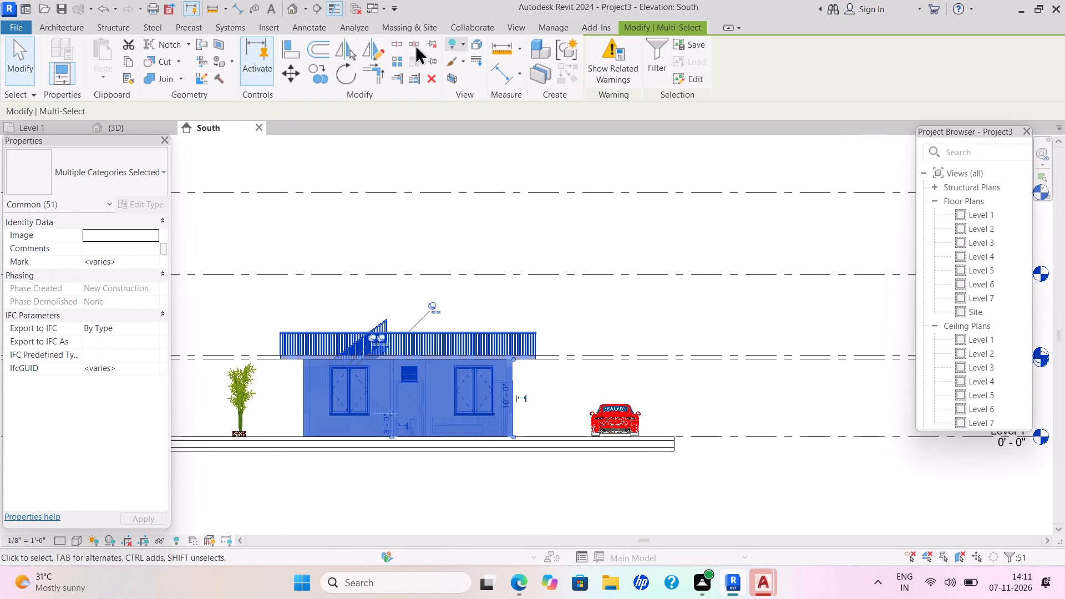
{"action": "left_click", "coordinate": [126, 65]}
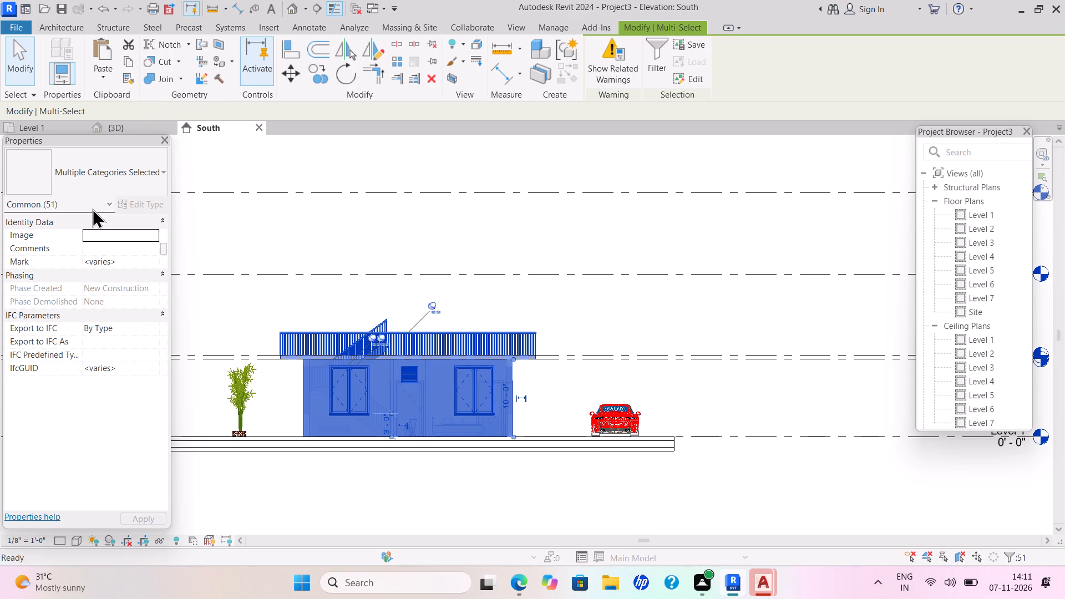
{"action": "left_click", "coordinate": [105, 77]}
{"action": "left_click", "coordinate": [128, 135]}
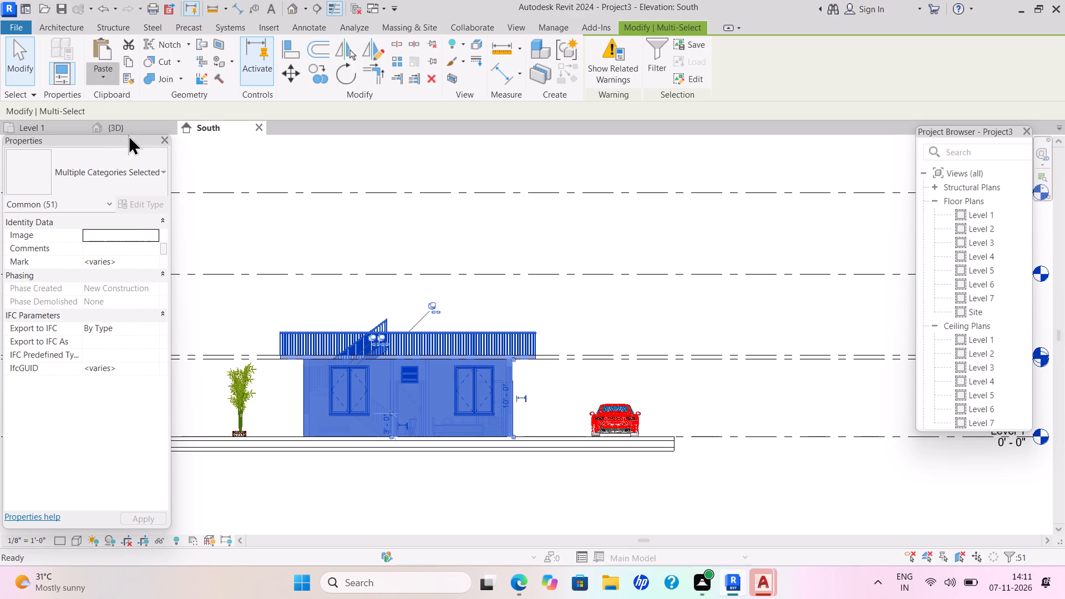
{"action": "left_click_drag", "start_coordinate": [286, 206], "coordinate": [282, 275]}
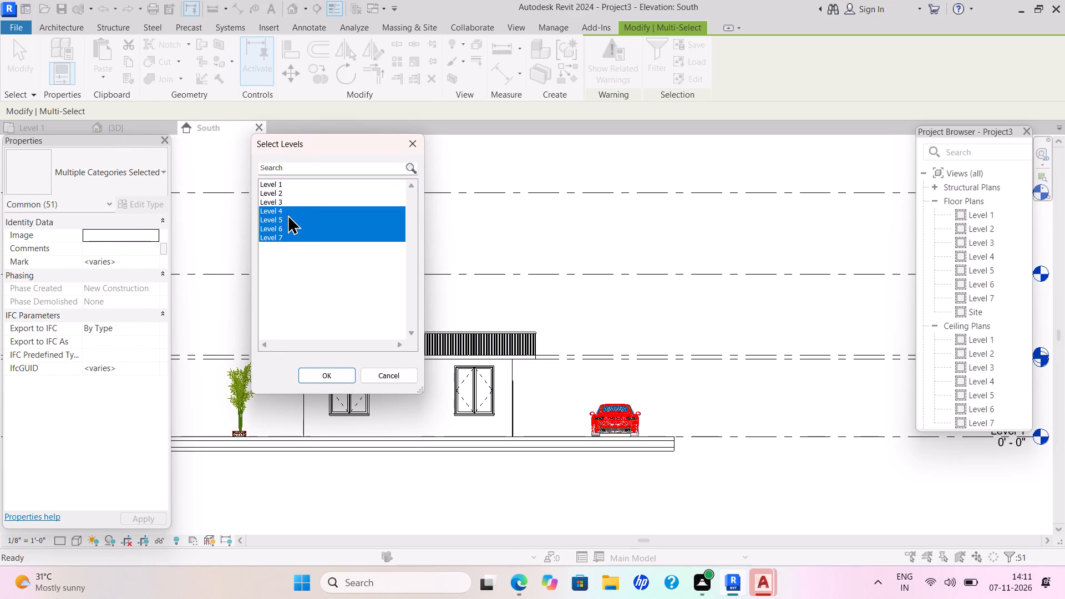
{"action": "left_click_drag", "start_coordinate": [288, 202], "coordinate": [293, 308]}
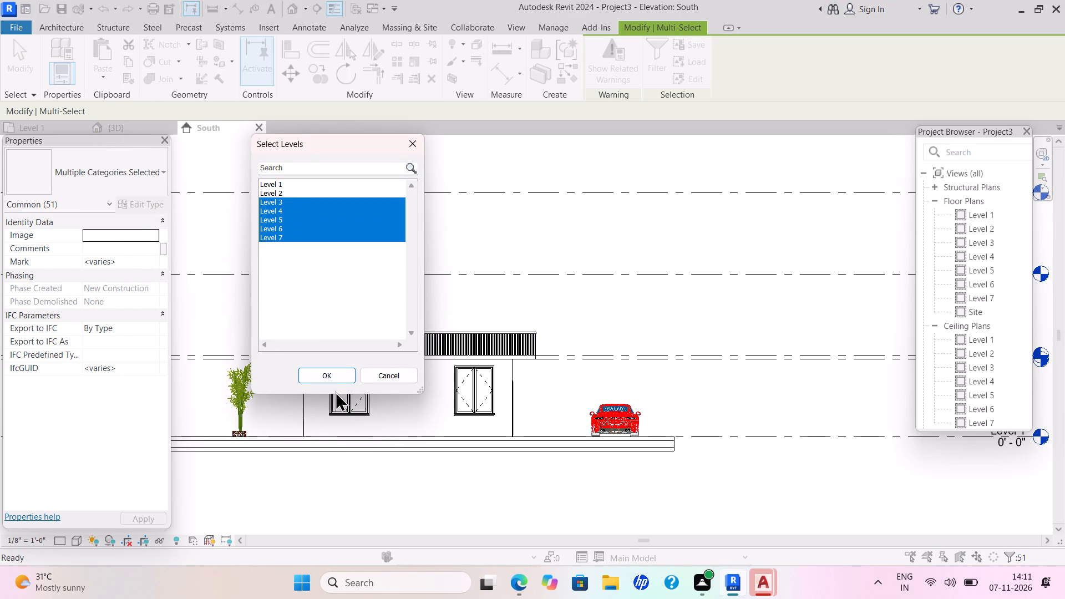
{"action": "left_click", "coordinate": [326, 373]}
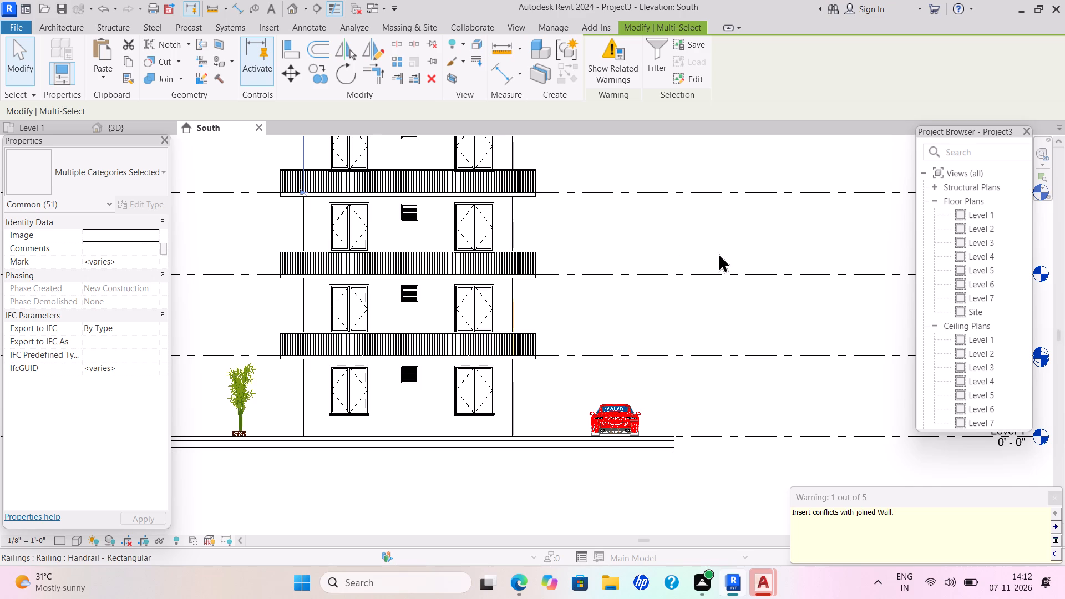
Switch to the 3D view to examine the stacked storeys.
{"action": "left_click", "coordinate": [132, 126]}
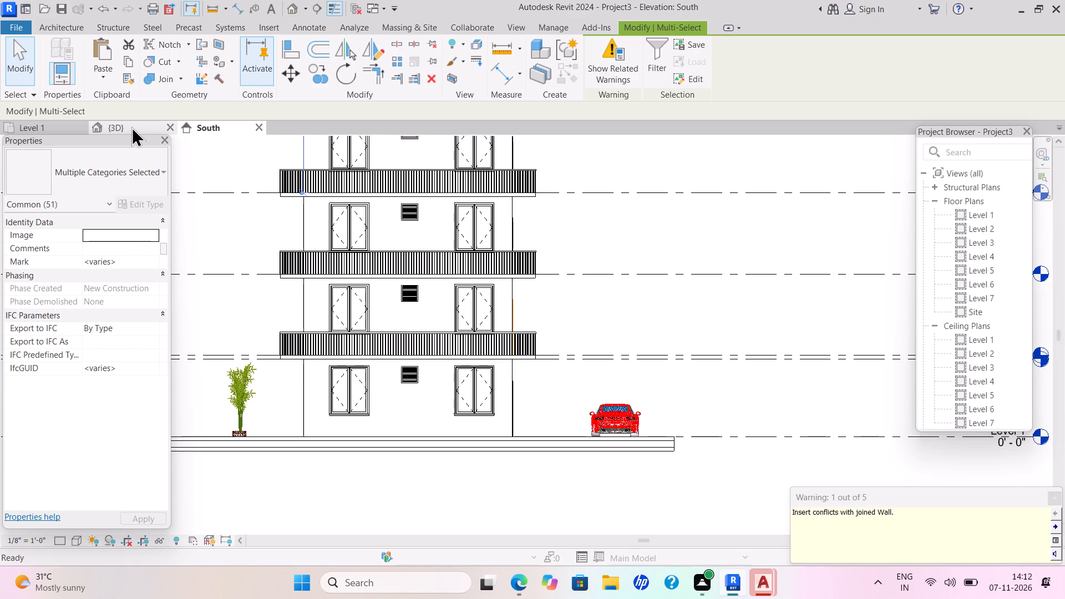
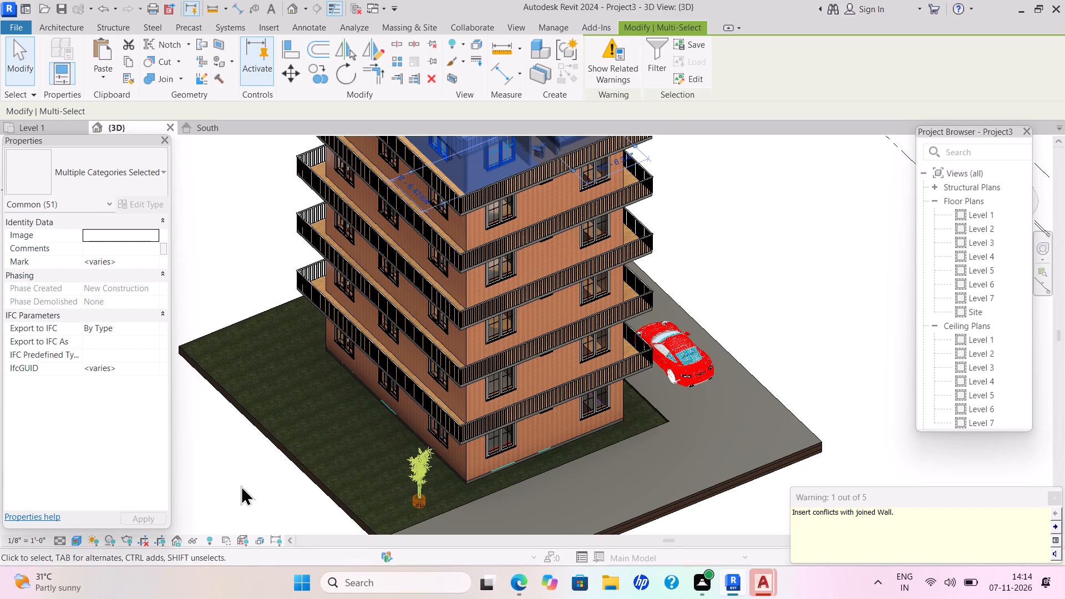
Deselect the pasted storey elements and orbit around the stacked building to examine its facades, balconies and site from several sides.
{"action": "key", "text": "Escape"}
{"action": "key", "text": "Escape"}
{"action": "middle_click_drag", "start_coordinate": [764, 397], "coordinate": [749, 410]}
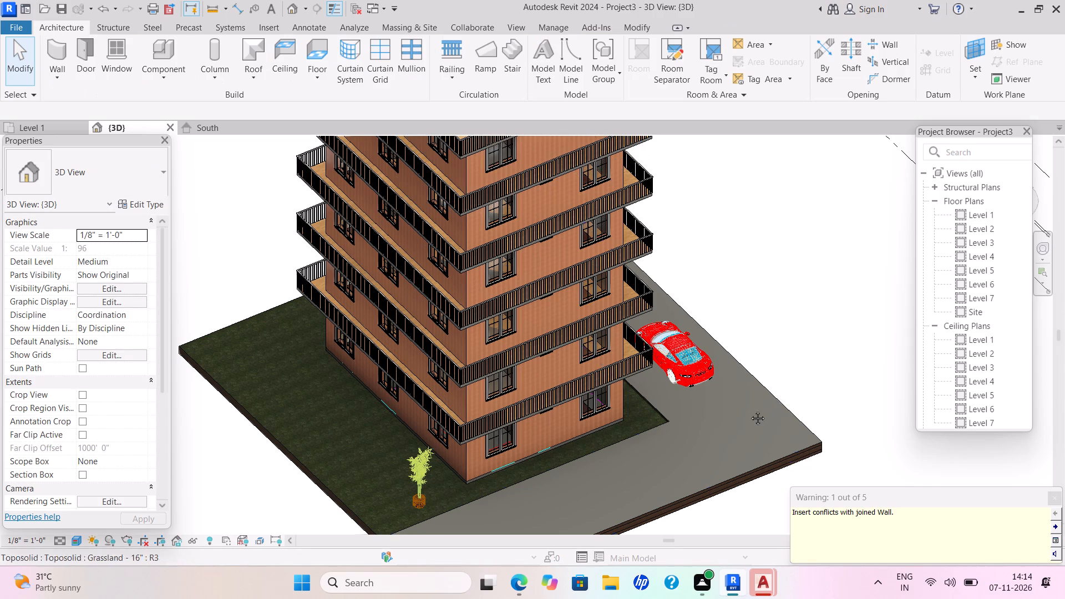
{"action": "middle_click_drag", "start_coordinate": [749, 410], "coordinate": [665, 439]}
{"action": "middle_click_drag", "start_coordinate": [570, 503], "coordinate": [730, 459]}
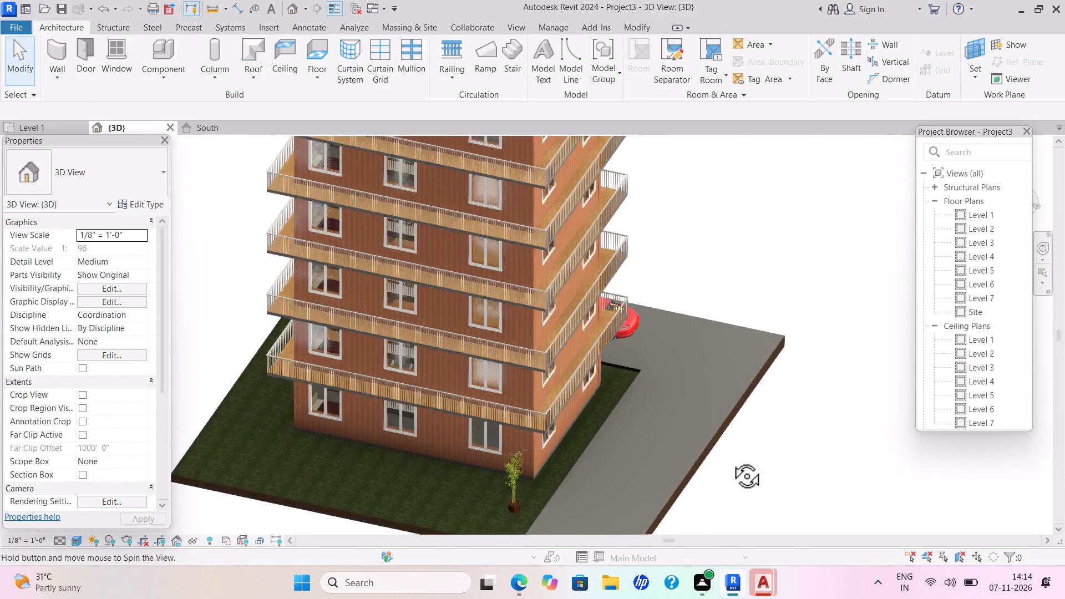
{"action": "middle_click_drag", "start_coordinate": [730, 459], "coordinate": [738, 459]}
{"action": "middle_click_drag", "start_coordinate": [625, 464], "coordinate": [438, 491], "text": "shift"}
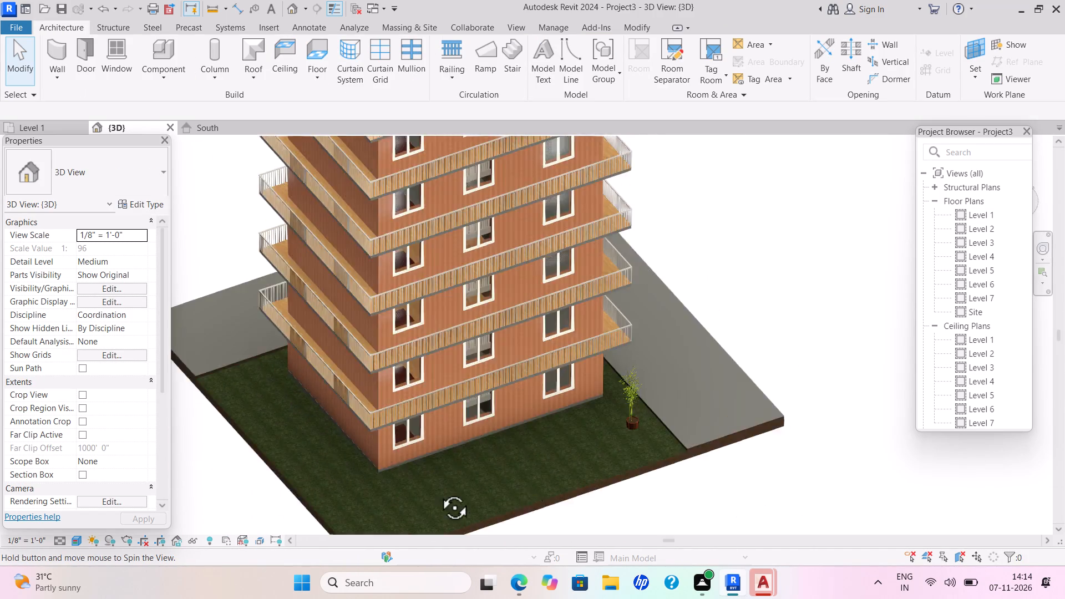
{"action": "middle_click_drag", "start_coordinate": [438, 491], "coordinate": [426, 490], "text": "shift"}
{"action": "middle_click_drag", "start_coordinate": [686, 479], "coordinate": [676, 483], "text": "shift"}
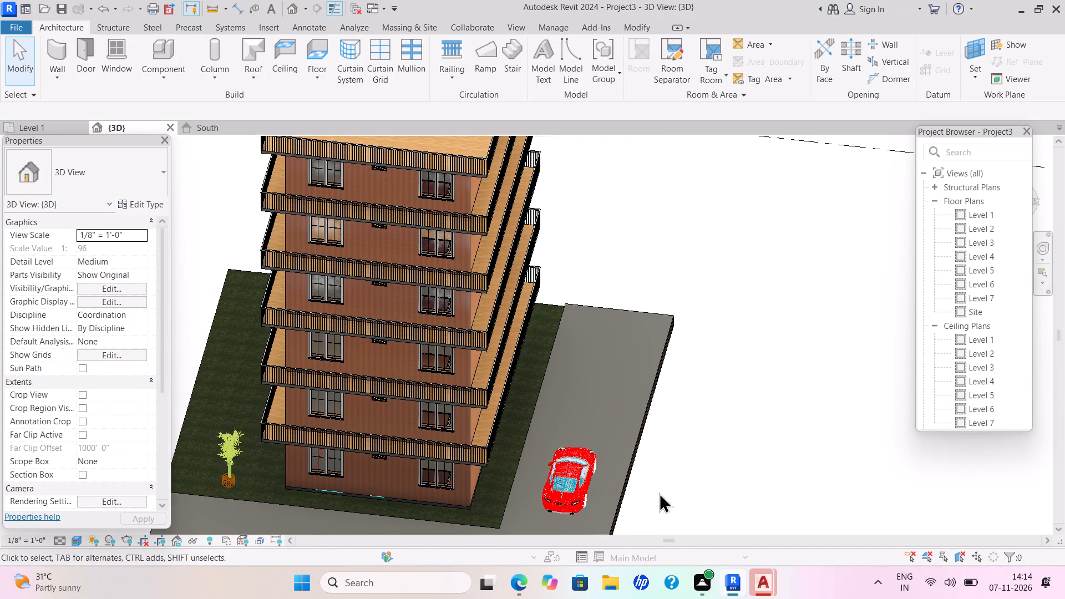
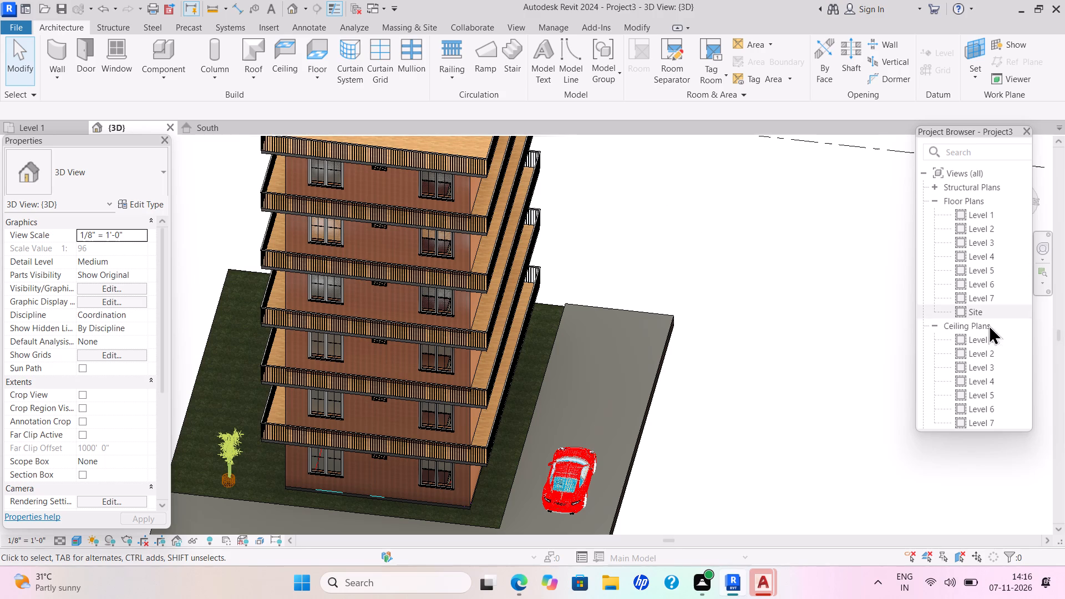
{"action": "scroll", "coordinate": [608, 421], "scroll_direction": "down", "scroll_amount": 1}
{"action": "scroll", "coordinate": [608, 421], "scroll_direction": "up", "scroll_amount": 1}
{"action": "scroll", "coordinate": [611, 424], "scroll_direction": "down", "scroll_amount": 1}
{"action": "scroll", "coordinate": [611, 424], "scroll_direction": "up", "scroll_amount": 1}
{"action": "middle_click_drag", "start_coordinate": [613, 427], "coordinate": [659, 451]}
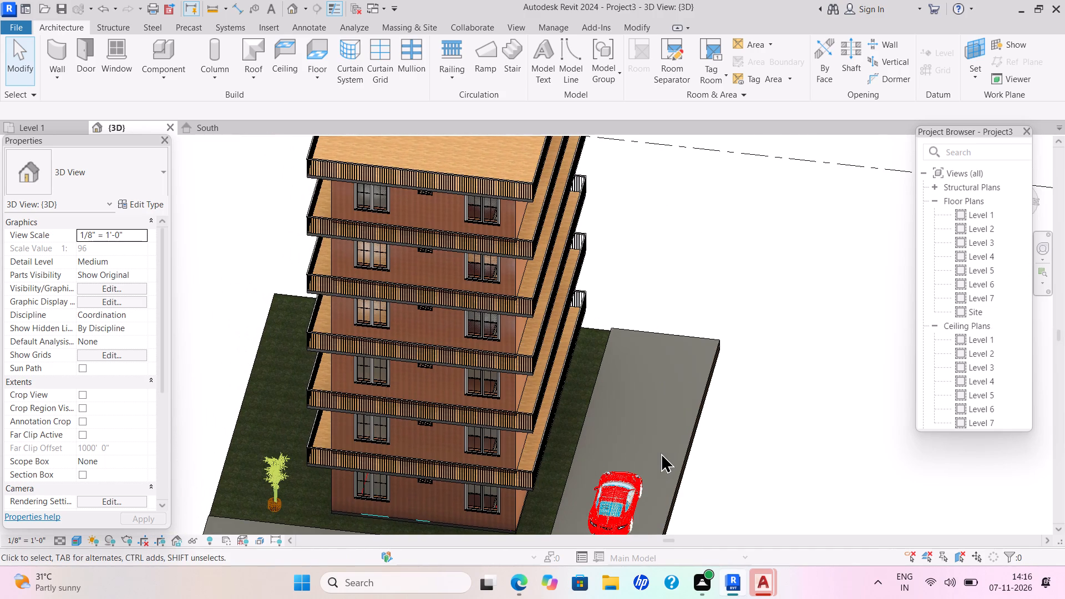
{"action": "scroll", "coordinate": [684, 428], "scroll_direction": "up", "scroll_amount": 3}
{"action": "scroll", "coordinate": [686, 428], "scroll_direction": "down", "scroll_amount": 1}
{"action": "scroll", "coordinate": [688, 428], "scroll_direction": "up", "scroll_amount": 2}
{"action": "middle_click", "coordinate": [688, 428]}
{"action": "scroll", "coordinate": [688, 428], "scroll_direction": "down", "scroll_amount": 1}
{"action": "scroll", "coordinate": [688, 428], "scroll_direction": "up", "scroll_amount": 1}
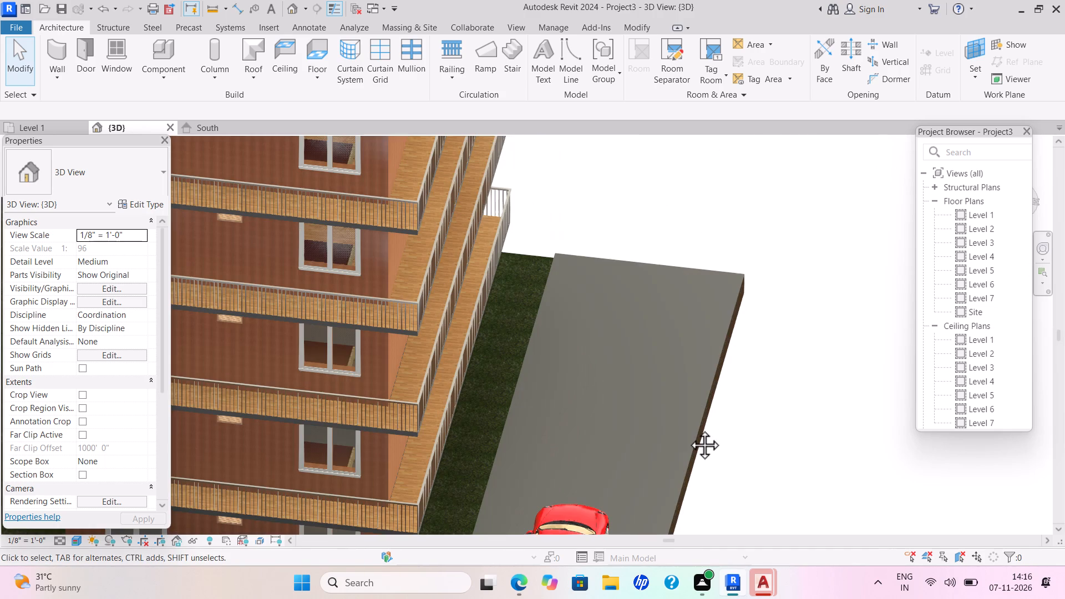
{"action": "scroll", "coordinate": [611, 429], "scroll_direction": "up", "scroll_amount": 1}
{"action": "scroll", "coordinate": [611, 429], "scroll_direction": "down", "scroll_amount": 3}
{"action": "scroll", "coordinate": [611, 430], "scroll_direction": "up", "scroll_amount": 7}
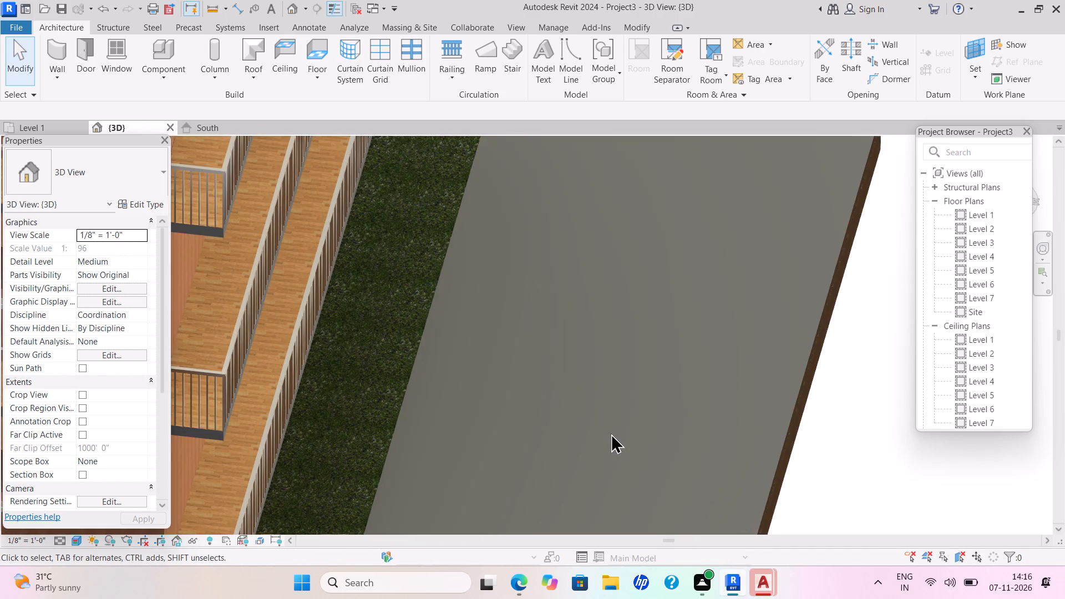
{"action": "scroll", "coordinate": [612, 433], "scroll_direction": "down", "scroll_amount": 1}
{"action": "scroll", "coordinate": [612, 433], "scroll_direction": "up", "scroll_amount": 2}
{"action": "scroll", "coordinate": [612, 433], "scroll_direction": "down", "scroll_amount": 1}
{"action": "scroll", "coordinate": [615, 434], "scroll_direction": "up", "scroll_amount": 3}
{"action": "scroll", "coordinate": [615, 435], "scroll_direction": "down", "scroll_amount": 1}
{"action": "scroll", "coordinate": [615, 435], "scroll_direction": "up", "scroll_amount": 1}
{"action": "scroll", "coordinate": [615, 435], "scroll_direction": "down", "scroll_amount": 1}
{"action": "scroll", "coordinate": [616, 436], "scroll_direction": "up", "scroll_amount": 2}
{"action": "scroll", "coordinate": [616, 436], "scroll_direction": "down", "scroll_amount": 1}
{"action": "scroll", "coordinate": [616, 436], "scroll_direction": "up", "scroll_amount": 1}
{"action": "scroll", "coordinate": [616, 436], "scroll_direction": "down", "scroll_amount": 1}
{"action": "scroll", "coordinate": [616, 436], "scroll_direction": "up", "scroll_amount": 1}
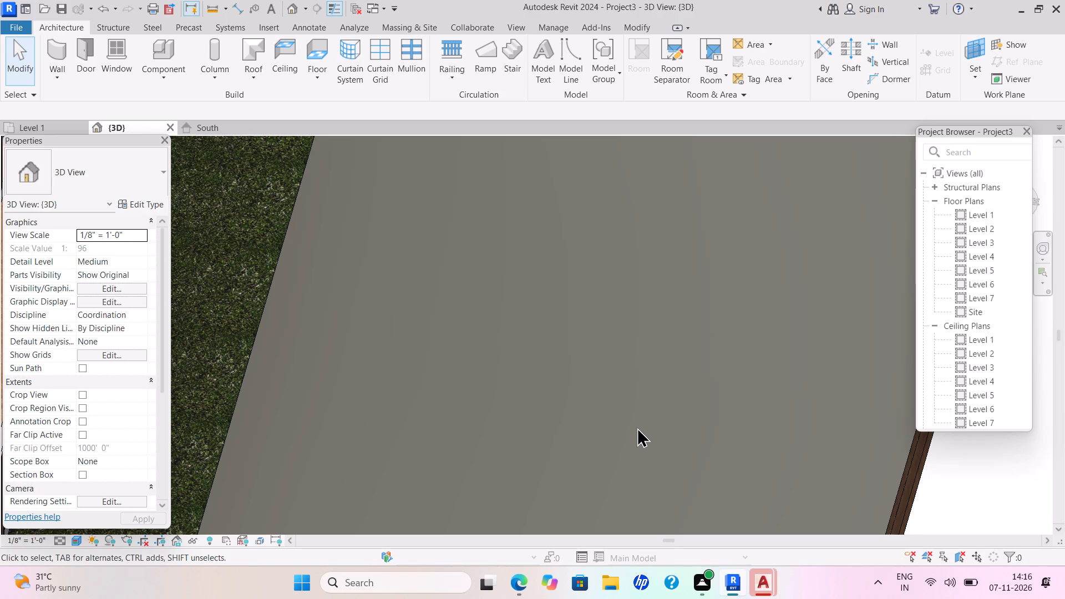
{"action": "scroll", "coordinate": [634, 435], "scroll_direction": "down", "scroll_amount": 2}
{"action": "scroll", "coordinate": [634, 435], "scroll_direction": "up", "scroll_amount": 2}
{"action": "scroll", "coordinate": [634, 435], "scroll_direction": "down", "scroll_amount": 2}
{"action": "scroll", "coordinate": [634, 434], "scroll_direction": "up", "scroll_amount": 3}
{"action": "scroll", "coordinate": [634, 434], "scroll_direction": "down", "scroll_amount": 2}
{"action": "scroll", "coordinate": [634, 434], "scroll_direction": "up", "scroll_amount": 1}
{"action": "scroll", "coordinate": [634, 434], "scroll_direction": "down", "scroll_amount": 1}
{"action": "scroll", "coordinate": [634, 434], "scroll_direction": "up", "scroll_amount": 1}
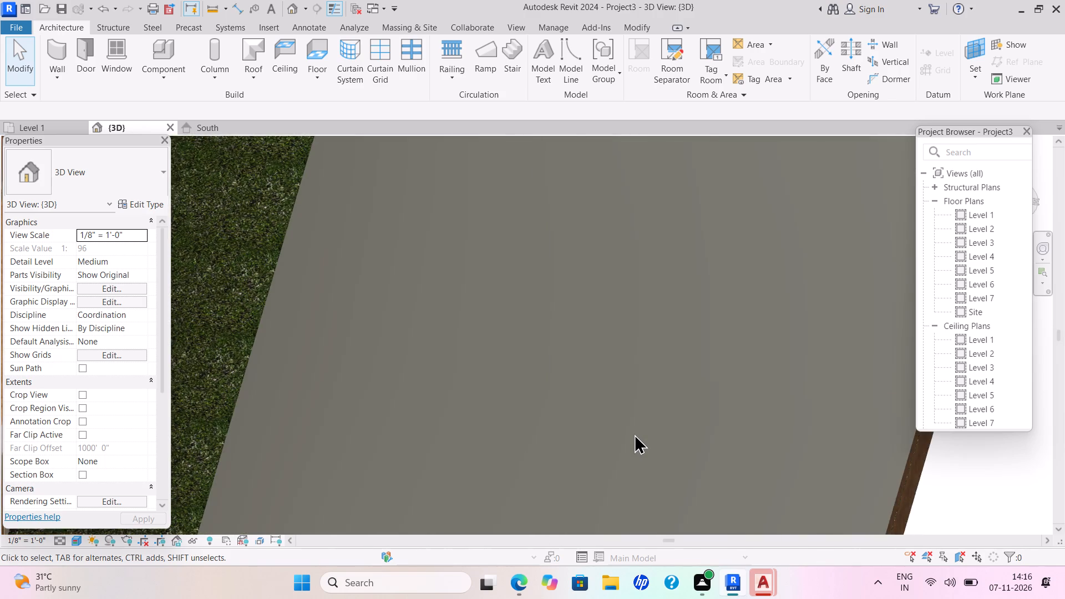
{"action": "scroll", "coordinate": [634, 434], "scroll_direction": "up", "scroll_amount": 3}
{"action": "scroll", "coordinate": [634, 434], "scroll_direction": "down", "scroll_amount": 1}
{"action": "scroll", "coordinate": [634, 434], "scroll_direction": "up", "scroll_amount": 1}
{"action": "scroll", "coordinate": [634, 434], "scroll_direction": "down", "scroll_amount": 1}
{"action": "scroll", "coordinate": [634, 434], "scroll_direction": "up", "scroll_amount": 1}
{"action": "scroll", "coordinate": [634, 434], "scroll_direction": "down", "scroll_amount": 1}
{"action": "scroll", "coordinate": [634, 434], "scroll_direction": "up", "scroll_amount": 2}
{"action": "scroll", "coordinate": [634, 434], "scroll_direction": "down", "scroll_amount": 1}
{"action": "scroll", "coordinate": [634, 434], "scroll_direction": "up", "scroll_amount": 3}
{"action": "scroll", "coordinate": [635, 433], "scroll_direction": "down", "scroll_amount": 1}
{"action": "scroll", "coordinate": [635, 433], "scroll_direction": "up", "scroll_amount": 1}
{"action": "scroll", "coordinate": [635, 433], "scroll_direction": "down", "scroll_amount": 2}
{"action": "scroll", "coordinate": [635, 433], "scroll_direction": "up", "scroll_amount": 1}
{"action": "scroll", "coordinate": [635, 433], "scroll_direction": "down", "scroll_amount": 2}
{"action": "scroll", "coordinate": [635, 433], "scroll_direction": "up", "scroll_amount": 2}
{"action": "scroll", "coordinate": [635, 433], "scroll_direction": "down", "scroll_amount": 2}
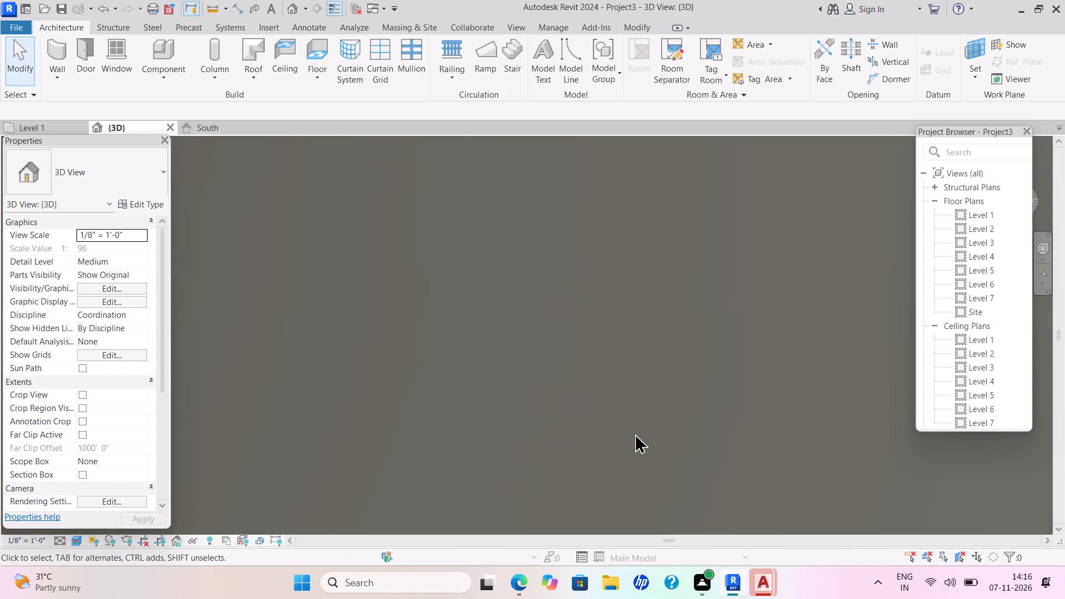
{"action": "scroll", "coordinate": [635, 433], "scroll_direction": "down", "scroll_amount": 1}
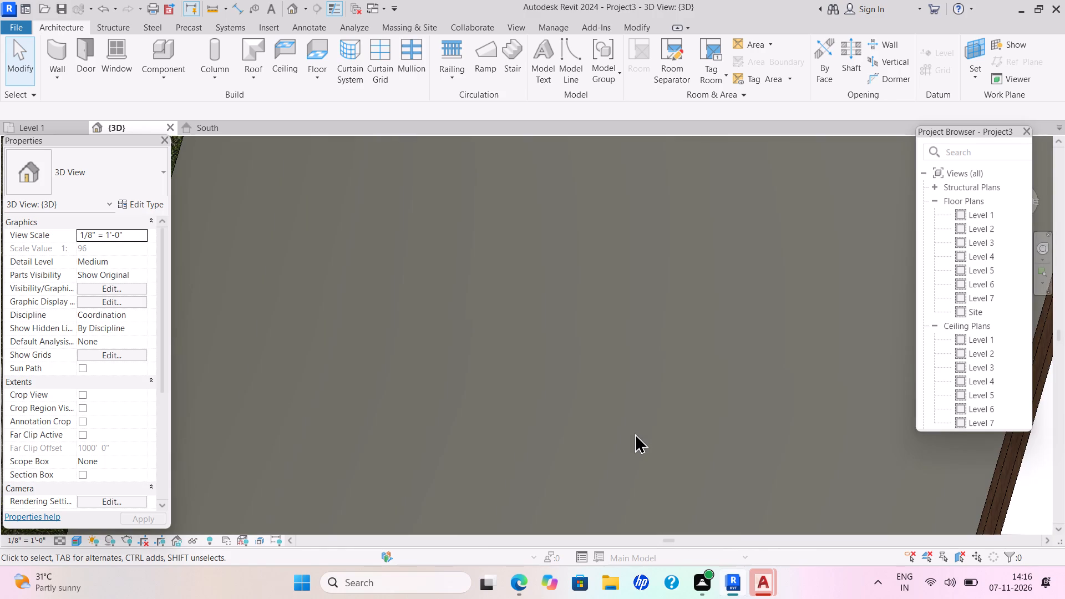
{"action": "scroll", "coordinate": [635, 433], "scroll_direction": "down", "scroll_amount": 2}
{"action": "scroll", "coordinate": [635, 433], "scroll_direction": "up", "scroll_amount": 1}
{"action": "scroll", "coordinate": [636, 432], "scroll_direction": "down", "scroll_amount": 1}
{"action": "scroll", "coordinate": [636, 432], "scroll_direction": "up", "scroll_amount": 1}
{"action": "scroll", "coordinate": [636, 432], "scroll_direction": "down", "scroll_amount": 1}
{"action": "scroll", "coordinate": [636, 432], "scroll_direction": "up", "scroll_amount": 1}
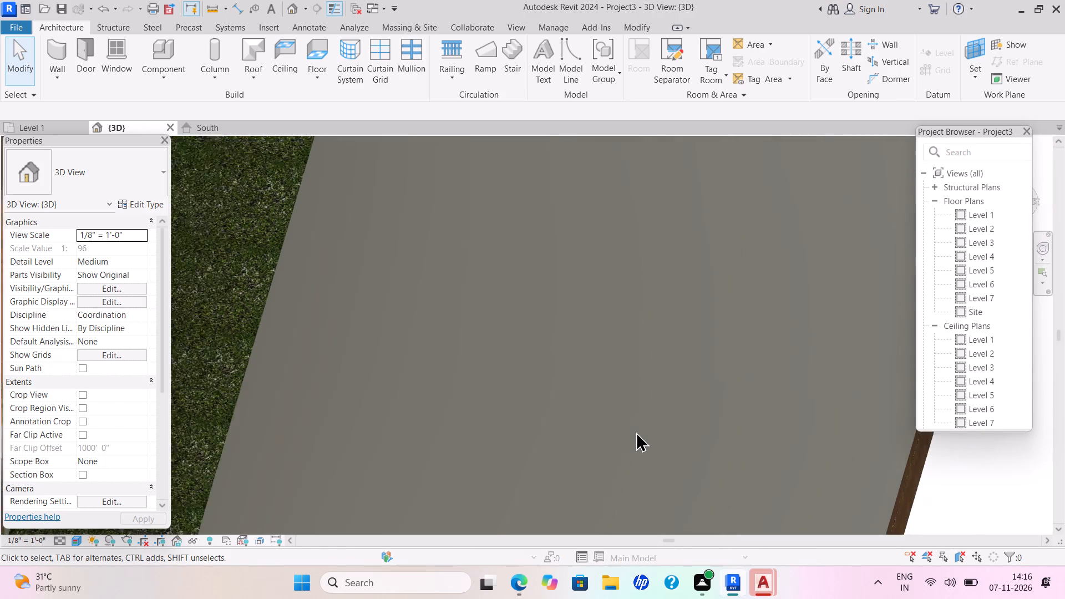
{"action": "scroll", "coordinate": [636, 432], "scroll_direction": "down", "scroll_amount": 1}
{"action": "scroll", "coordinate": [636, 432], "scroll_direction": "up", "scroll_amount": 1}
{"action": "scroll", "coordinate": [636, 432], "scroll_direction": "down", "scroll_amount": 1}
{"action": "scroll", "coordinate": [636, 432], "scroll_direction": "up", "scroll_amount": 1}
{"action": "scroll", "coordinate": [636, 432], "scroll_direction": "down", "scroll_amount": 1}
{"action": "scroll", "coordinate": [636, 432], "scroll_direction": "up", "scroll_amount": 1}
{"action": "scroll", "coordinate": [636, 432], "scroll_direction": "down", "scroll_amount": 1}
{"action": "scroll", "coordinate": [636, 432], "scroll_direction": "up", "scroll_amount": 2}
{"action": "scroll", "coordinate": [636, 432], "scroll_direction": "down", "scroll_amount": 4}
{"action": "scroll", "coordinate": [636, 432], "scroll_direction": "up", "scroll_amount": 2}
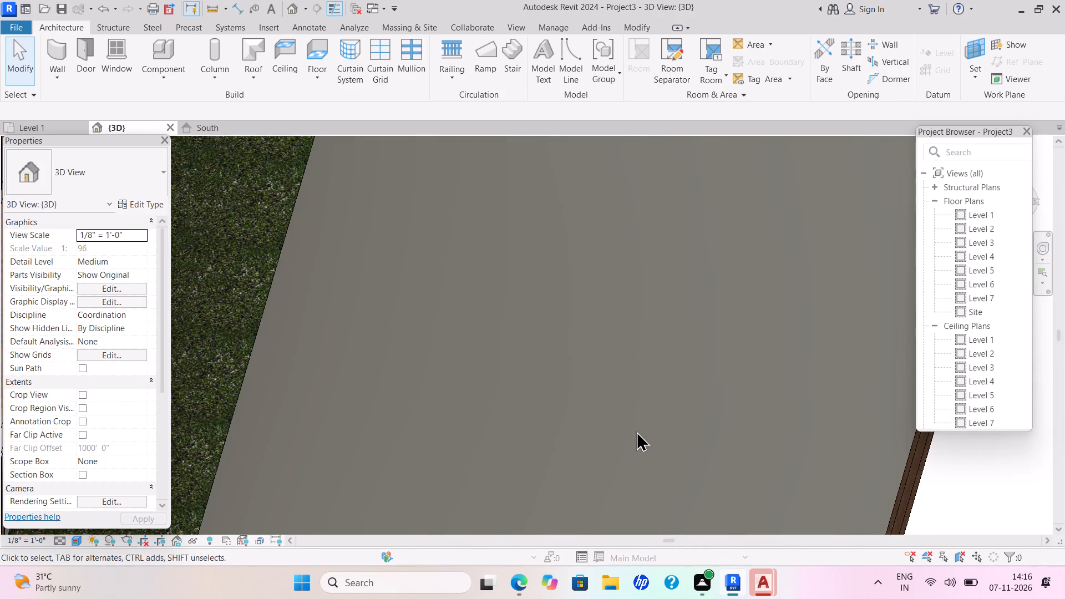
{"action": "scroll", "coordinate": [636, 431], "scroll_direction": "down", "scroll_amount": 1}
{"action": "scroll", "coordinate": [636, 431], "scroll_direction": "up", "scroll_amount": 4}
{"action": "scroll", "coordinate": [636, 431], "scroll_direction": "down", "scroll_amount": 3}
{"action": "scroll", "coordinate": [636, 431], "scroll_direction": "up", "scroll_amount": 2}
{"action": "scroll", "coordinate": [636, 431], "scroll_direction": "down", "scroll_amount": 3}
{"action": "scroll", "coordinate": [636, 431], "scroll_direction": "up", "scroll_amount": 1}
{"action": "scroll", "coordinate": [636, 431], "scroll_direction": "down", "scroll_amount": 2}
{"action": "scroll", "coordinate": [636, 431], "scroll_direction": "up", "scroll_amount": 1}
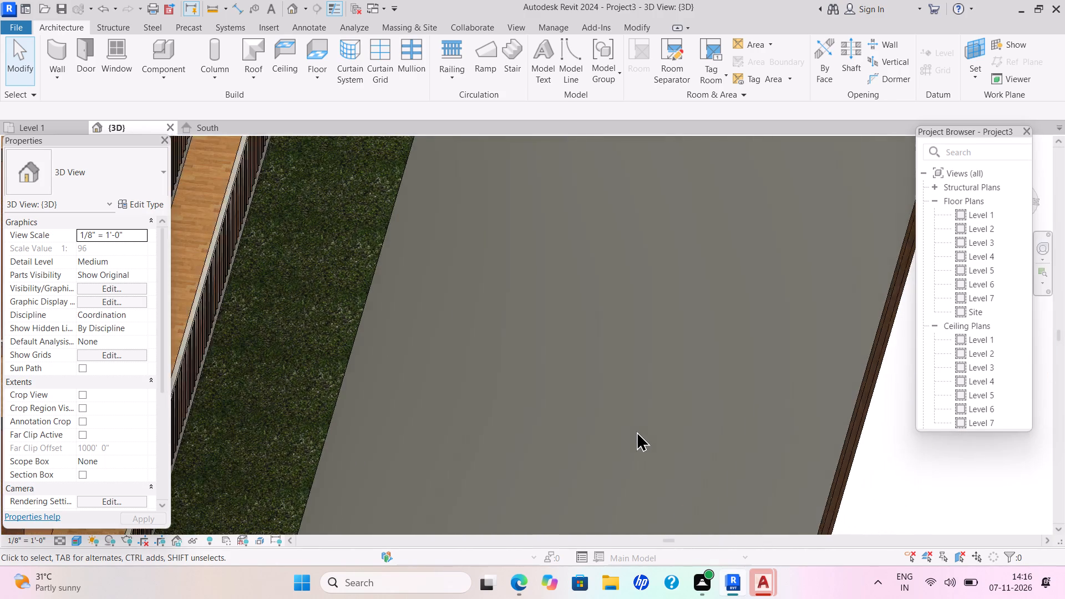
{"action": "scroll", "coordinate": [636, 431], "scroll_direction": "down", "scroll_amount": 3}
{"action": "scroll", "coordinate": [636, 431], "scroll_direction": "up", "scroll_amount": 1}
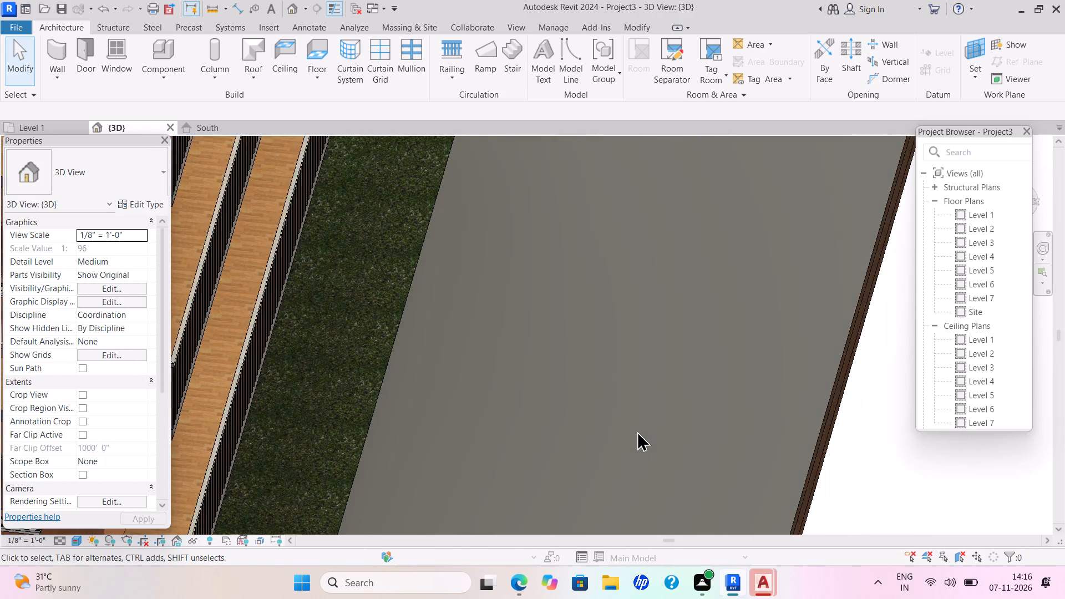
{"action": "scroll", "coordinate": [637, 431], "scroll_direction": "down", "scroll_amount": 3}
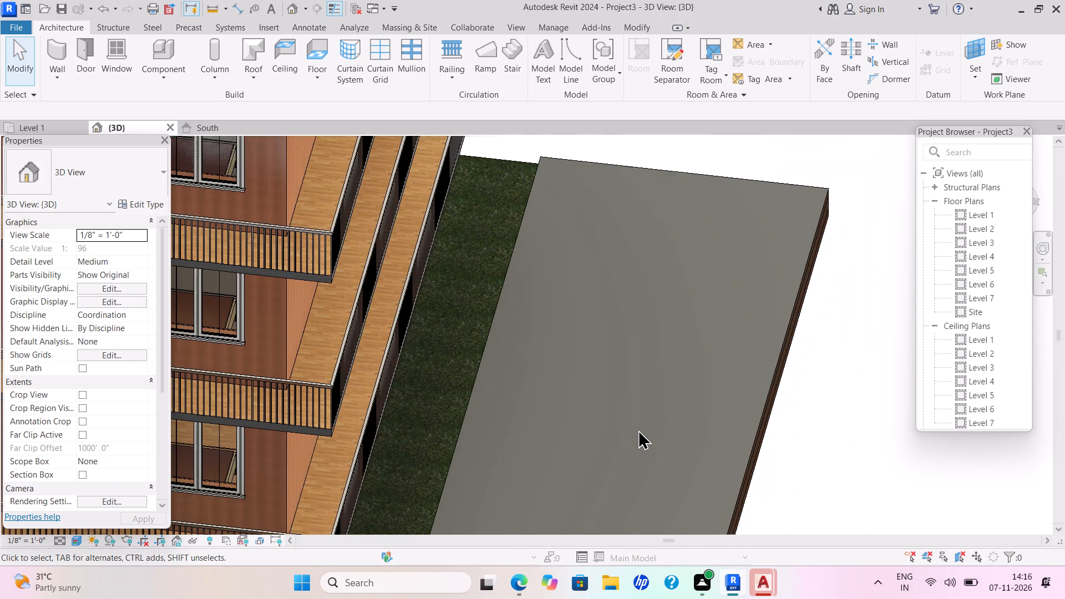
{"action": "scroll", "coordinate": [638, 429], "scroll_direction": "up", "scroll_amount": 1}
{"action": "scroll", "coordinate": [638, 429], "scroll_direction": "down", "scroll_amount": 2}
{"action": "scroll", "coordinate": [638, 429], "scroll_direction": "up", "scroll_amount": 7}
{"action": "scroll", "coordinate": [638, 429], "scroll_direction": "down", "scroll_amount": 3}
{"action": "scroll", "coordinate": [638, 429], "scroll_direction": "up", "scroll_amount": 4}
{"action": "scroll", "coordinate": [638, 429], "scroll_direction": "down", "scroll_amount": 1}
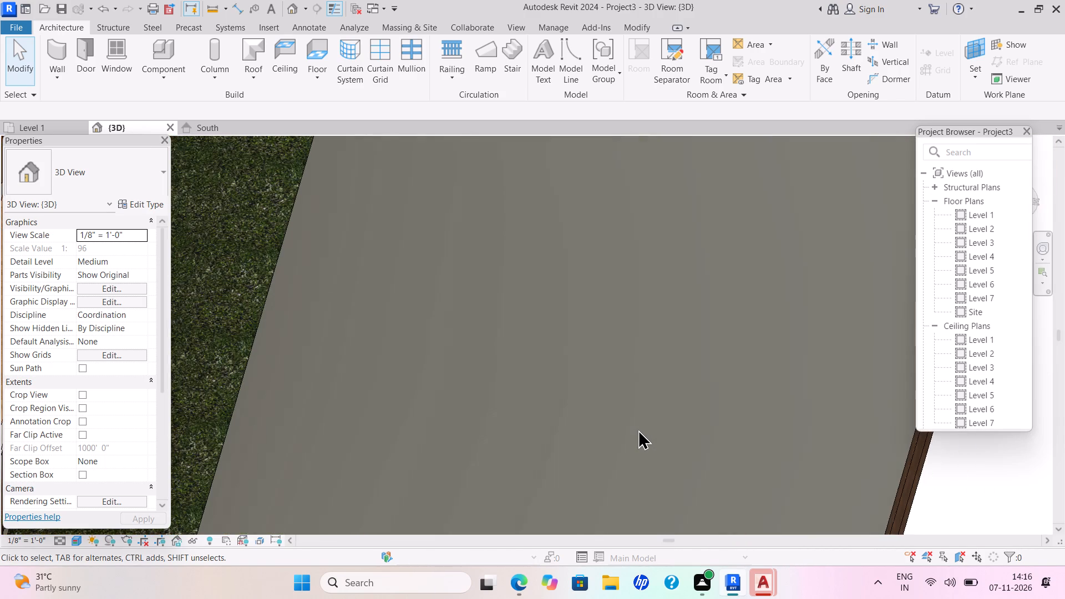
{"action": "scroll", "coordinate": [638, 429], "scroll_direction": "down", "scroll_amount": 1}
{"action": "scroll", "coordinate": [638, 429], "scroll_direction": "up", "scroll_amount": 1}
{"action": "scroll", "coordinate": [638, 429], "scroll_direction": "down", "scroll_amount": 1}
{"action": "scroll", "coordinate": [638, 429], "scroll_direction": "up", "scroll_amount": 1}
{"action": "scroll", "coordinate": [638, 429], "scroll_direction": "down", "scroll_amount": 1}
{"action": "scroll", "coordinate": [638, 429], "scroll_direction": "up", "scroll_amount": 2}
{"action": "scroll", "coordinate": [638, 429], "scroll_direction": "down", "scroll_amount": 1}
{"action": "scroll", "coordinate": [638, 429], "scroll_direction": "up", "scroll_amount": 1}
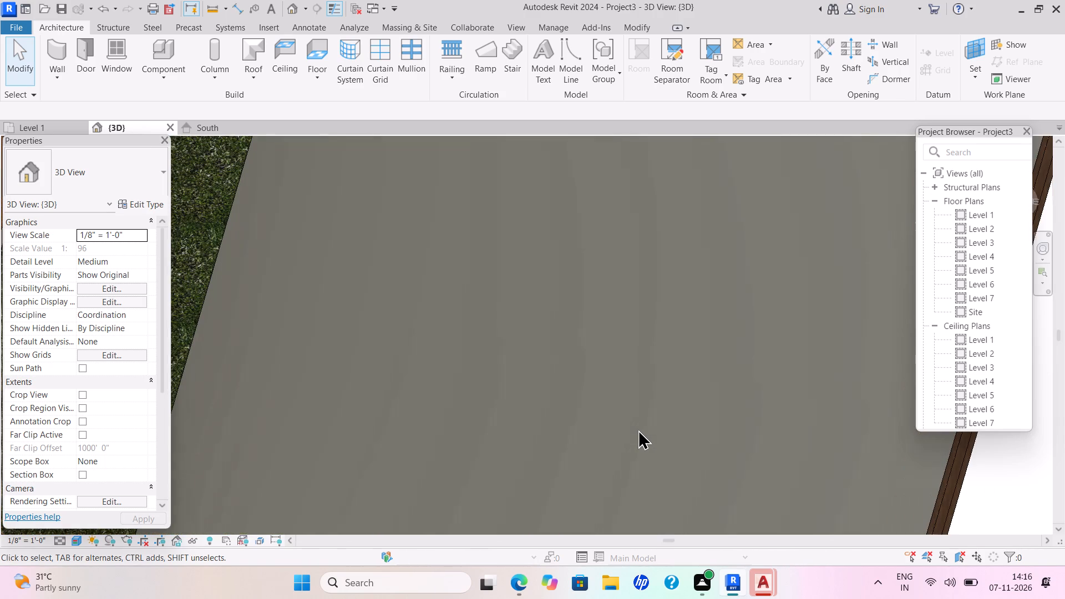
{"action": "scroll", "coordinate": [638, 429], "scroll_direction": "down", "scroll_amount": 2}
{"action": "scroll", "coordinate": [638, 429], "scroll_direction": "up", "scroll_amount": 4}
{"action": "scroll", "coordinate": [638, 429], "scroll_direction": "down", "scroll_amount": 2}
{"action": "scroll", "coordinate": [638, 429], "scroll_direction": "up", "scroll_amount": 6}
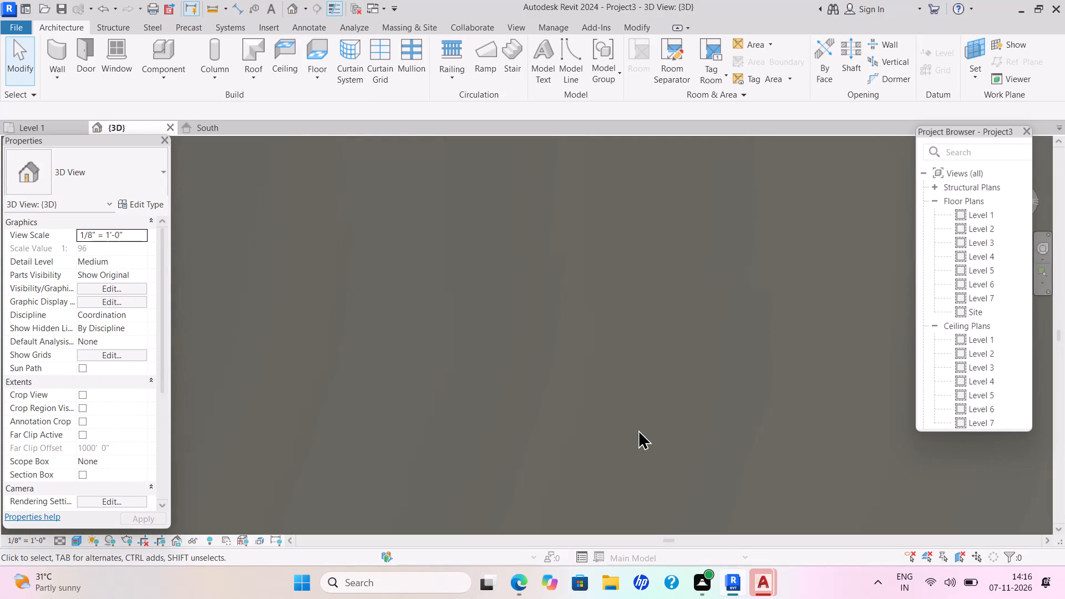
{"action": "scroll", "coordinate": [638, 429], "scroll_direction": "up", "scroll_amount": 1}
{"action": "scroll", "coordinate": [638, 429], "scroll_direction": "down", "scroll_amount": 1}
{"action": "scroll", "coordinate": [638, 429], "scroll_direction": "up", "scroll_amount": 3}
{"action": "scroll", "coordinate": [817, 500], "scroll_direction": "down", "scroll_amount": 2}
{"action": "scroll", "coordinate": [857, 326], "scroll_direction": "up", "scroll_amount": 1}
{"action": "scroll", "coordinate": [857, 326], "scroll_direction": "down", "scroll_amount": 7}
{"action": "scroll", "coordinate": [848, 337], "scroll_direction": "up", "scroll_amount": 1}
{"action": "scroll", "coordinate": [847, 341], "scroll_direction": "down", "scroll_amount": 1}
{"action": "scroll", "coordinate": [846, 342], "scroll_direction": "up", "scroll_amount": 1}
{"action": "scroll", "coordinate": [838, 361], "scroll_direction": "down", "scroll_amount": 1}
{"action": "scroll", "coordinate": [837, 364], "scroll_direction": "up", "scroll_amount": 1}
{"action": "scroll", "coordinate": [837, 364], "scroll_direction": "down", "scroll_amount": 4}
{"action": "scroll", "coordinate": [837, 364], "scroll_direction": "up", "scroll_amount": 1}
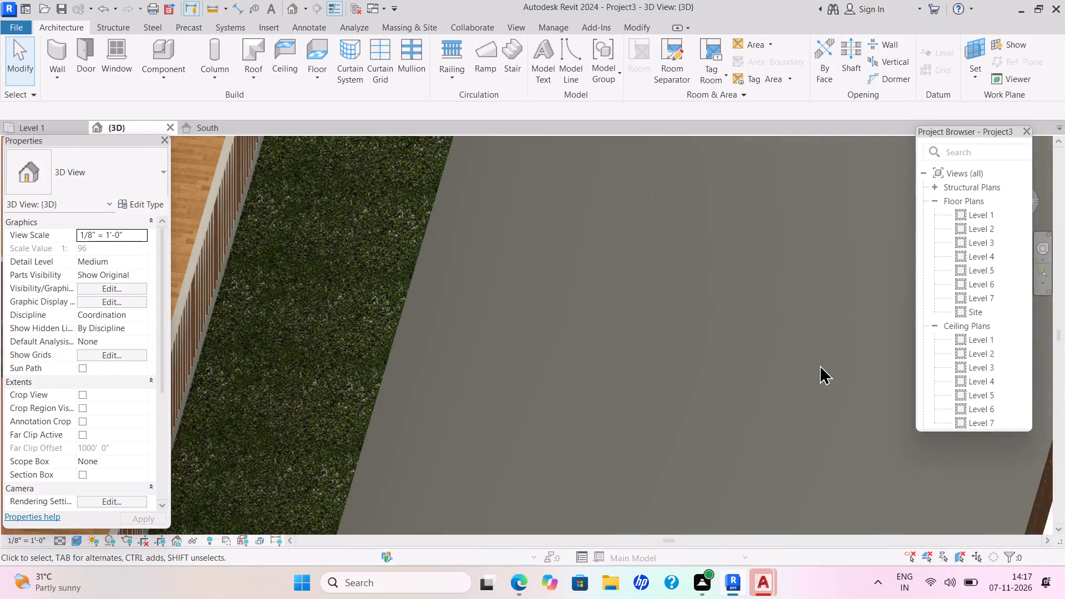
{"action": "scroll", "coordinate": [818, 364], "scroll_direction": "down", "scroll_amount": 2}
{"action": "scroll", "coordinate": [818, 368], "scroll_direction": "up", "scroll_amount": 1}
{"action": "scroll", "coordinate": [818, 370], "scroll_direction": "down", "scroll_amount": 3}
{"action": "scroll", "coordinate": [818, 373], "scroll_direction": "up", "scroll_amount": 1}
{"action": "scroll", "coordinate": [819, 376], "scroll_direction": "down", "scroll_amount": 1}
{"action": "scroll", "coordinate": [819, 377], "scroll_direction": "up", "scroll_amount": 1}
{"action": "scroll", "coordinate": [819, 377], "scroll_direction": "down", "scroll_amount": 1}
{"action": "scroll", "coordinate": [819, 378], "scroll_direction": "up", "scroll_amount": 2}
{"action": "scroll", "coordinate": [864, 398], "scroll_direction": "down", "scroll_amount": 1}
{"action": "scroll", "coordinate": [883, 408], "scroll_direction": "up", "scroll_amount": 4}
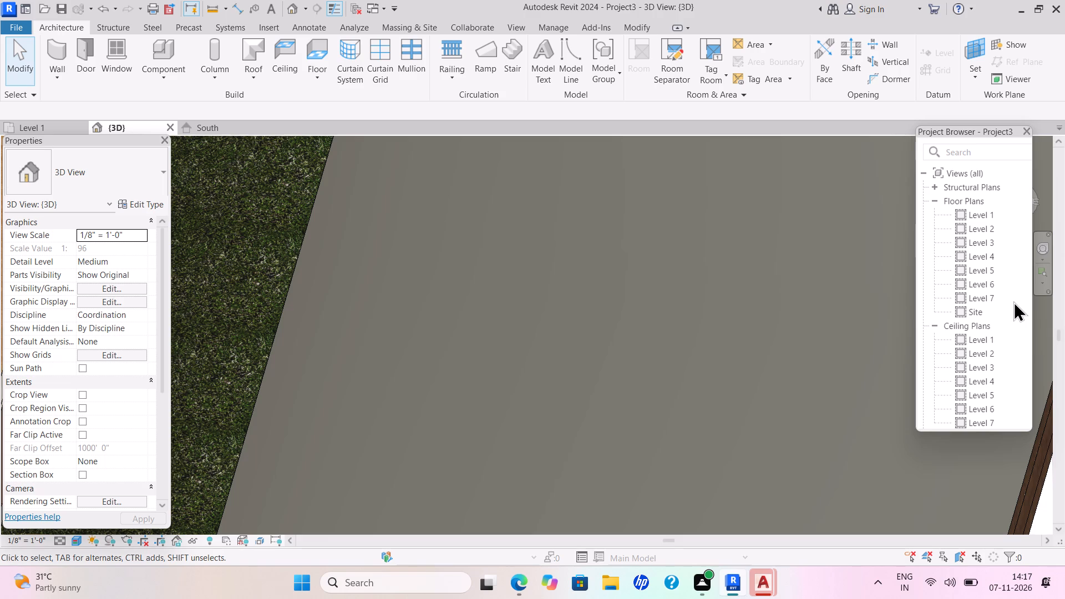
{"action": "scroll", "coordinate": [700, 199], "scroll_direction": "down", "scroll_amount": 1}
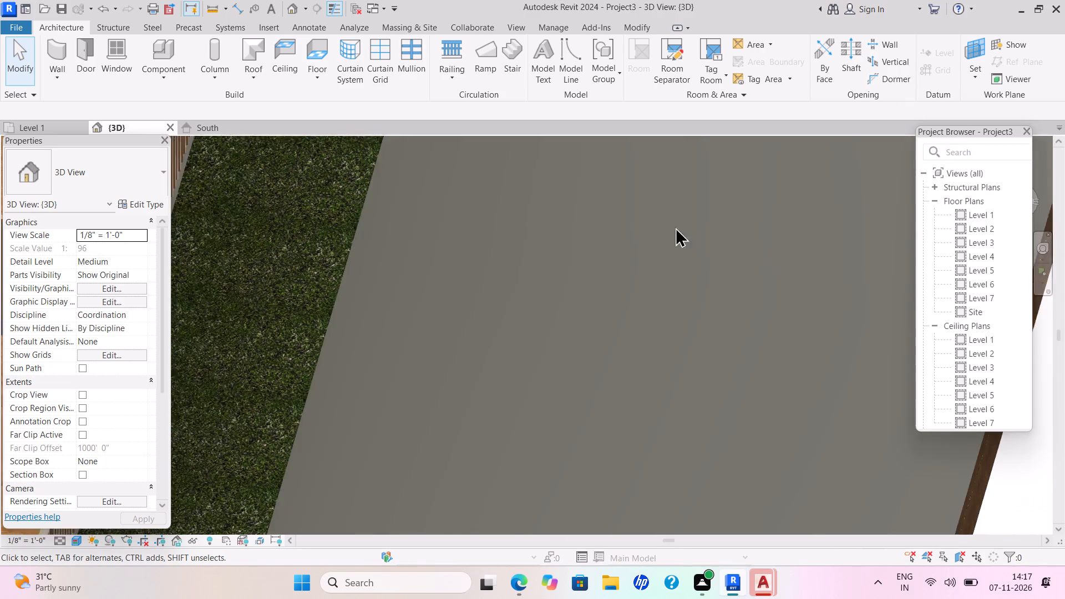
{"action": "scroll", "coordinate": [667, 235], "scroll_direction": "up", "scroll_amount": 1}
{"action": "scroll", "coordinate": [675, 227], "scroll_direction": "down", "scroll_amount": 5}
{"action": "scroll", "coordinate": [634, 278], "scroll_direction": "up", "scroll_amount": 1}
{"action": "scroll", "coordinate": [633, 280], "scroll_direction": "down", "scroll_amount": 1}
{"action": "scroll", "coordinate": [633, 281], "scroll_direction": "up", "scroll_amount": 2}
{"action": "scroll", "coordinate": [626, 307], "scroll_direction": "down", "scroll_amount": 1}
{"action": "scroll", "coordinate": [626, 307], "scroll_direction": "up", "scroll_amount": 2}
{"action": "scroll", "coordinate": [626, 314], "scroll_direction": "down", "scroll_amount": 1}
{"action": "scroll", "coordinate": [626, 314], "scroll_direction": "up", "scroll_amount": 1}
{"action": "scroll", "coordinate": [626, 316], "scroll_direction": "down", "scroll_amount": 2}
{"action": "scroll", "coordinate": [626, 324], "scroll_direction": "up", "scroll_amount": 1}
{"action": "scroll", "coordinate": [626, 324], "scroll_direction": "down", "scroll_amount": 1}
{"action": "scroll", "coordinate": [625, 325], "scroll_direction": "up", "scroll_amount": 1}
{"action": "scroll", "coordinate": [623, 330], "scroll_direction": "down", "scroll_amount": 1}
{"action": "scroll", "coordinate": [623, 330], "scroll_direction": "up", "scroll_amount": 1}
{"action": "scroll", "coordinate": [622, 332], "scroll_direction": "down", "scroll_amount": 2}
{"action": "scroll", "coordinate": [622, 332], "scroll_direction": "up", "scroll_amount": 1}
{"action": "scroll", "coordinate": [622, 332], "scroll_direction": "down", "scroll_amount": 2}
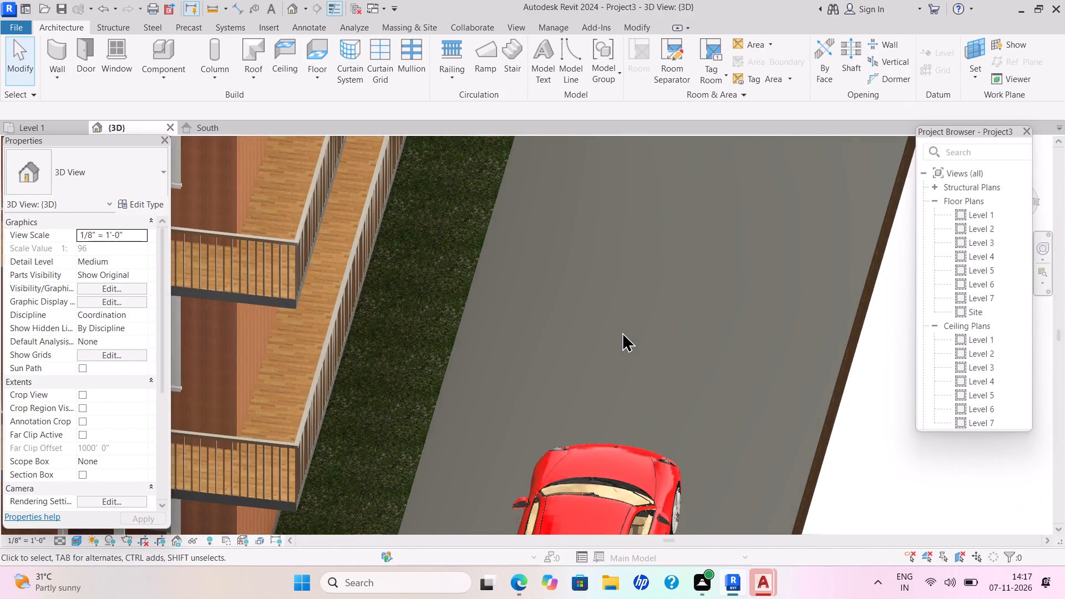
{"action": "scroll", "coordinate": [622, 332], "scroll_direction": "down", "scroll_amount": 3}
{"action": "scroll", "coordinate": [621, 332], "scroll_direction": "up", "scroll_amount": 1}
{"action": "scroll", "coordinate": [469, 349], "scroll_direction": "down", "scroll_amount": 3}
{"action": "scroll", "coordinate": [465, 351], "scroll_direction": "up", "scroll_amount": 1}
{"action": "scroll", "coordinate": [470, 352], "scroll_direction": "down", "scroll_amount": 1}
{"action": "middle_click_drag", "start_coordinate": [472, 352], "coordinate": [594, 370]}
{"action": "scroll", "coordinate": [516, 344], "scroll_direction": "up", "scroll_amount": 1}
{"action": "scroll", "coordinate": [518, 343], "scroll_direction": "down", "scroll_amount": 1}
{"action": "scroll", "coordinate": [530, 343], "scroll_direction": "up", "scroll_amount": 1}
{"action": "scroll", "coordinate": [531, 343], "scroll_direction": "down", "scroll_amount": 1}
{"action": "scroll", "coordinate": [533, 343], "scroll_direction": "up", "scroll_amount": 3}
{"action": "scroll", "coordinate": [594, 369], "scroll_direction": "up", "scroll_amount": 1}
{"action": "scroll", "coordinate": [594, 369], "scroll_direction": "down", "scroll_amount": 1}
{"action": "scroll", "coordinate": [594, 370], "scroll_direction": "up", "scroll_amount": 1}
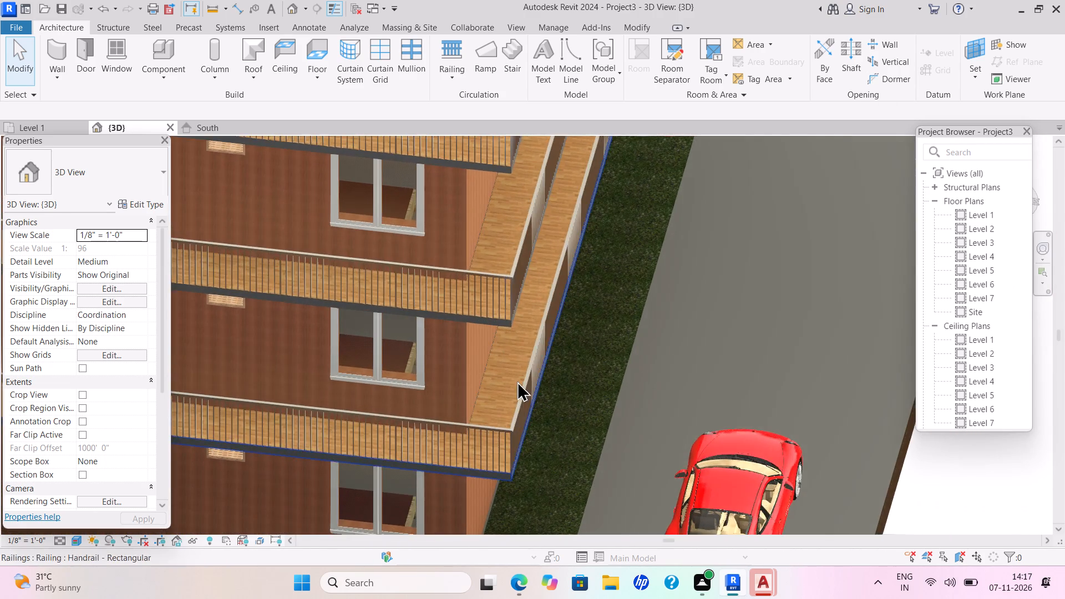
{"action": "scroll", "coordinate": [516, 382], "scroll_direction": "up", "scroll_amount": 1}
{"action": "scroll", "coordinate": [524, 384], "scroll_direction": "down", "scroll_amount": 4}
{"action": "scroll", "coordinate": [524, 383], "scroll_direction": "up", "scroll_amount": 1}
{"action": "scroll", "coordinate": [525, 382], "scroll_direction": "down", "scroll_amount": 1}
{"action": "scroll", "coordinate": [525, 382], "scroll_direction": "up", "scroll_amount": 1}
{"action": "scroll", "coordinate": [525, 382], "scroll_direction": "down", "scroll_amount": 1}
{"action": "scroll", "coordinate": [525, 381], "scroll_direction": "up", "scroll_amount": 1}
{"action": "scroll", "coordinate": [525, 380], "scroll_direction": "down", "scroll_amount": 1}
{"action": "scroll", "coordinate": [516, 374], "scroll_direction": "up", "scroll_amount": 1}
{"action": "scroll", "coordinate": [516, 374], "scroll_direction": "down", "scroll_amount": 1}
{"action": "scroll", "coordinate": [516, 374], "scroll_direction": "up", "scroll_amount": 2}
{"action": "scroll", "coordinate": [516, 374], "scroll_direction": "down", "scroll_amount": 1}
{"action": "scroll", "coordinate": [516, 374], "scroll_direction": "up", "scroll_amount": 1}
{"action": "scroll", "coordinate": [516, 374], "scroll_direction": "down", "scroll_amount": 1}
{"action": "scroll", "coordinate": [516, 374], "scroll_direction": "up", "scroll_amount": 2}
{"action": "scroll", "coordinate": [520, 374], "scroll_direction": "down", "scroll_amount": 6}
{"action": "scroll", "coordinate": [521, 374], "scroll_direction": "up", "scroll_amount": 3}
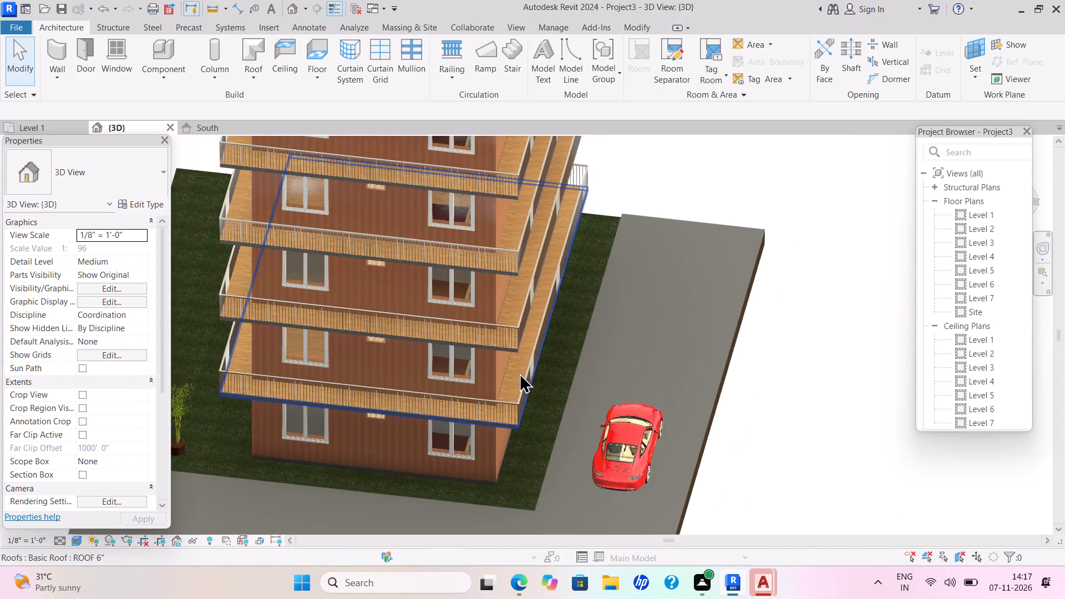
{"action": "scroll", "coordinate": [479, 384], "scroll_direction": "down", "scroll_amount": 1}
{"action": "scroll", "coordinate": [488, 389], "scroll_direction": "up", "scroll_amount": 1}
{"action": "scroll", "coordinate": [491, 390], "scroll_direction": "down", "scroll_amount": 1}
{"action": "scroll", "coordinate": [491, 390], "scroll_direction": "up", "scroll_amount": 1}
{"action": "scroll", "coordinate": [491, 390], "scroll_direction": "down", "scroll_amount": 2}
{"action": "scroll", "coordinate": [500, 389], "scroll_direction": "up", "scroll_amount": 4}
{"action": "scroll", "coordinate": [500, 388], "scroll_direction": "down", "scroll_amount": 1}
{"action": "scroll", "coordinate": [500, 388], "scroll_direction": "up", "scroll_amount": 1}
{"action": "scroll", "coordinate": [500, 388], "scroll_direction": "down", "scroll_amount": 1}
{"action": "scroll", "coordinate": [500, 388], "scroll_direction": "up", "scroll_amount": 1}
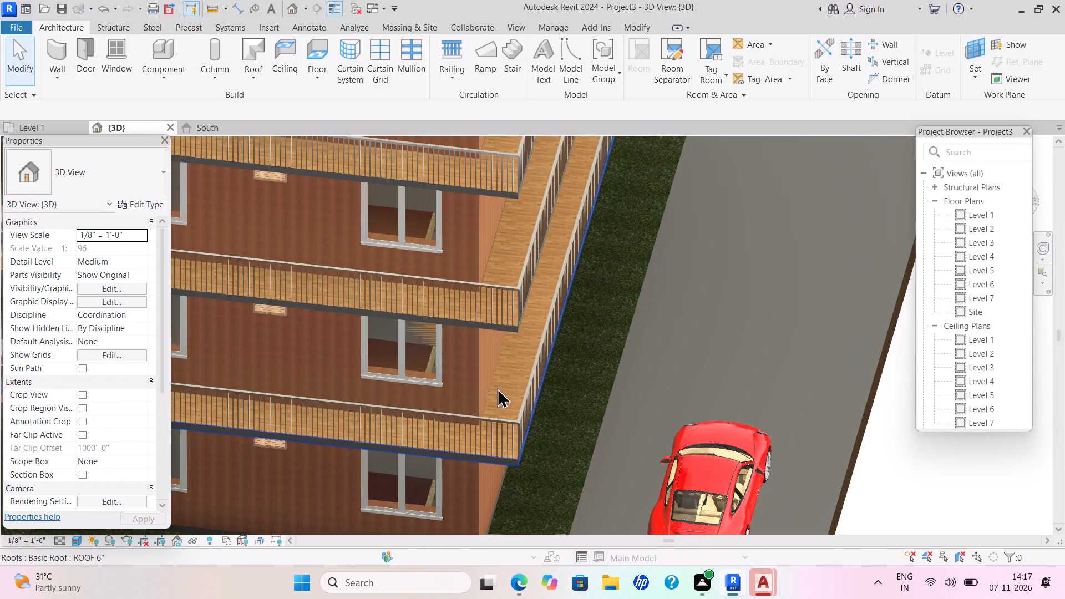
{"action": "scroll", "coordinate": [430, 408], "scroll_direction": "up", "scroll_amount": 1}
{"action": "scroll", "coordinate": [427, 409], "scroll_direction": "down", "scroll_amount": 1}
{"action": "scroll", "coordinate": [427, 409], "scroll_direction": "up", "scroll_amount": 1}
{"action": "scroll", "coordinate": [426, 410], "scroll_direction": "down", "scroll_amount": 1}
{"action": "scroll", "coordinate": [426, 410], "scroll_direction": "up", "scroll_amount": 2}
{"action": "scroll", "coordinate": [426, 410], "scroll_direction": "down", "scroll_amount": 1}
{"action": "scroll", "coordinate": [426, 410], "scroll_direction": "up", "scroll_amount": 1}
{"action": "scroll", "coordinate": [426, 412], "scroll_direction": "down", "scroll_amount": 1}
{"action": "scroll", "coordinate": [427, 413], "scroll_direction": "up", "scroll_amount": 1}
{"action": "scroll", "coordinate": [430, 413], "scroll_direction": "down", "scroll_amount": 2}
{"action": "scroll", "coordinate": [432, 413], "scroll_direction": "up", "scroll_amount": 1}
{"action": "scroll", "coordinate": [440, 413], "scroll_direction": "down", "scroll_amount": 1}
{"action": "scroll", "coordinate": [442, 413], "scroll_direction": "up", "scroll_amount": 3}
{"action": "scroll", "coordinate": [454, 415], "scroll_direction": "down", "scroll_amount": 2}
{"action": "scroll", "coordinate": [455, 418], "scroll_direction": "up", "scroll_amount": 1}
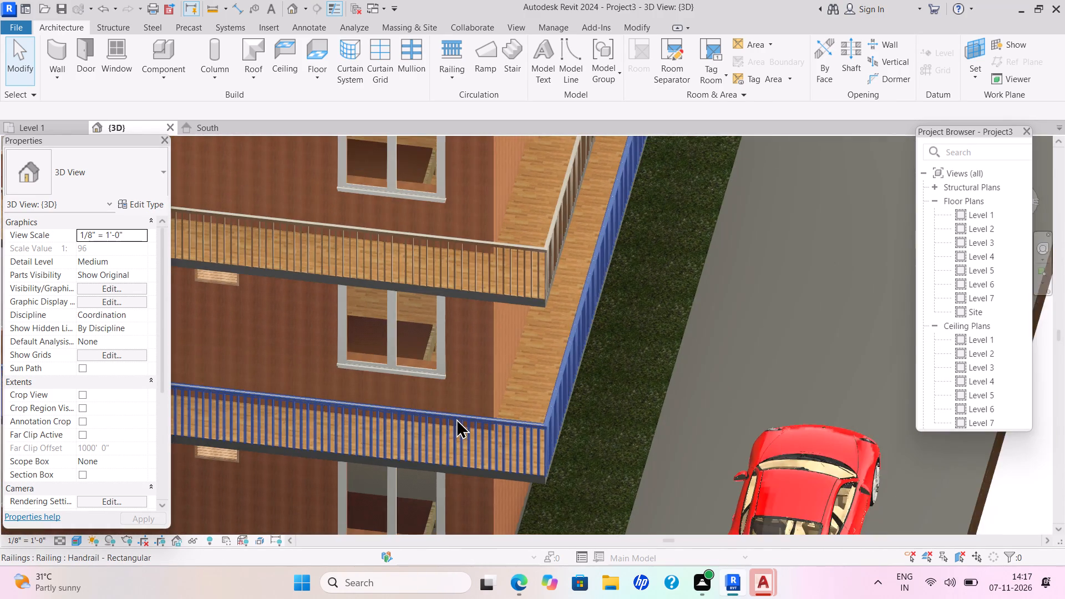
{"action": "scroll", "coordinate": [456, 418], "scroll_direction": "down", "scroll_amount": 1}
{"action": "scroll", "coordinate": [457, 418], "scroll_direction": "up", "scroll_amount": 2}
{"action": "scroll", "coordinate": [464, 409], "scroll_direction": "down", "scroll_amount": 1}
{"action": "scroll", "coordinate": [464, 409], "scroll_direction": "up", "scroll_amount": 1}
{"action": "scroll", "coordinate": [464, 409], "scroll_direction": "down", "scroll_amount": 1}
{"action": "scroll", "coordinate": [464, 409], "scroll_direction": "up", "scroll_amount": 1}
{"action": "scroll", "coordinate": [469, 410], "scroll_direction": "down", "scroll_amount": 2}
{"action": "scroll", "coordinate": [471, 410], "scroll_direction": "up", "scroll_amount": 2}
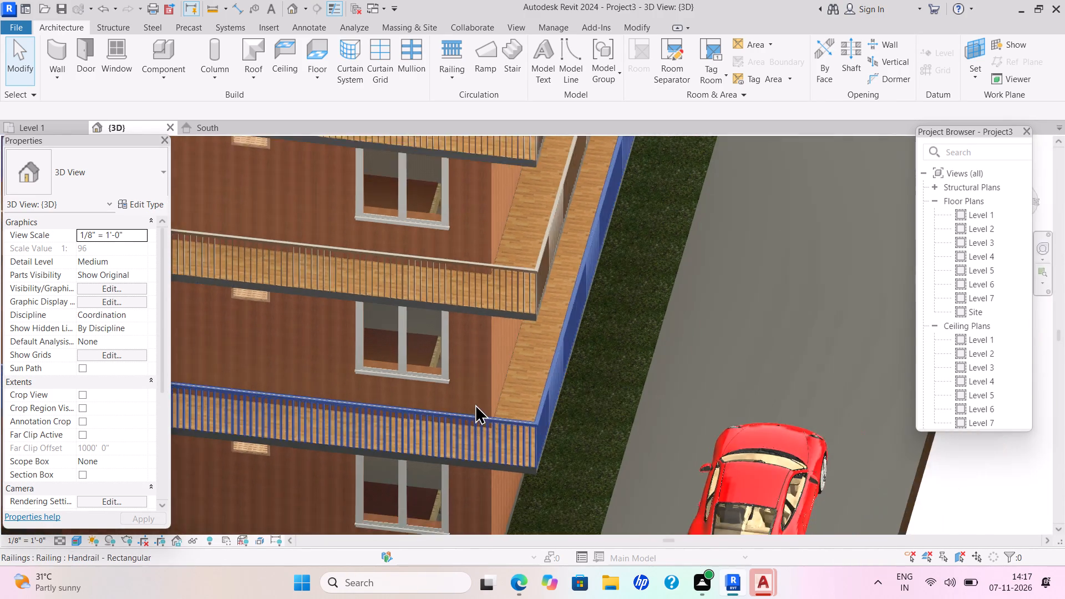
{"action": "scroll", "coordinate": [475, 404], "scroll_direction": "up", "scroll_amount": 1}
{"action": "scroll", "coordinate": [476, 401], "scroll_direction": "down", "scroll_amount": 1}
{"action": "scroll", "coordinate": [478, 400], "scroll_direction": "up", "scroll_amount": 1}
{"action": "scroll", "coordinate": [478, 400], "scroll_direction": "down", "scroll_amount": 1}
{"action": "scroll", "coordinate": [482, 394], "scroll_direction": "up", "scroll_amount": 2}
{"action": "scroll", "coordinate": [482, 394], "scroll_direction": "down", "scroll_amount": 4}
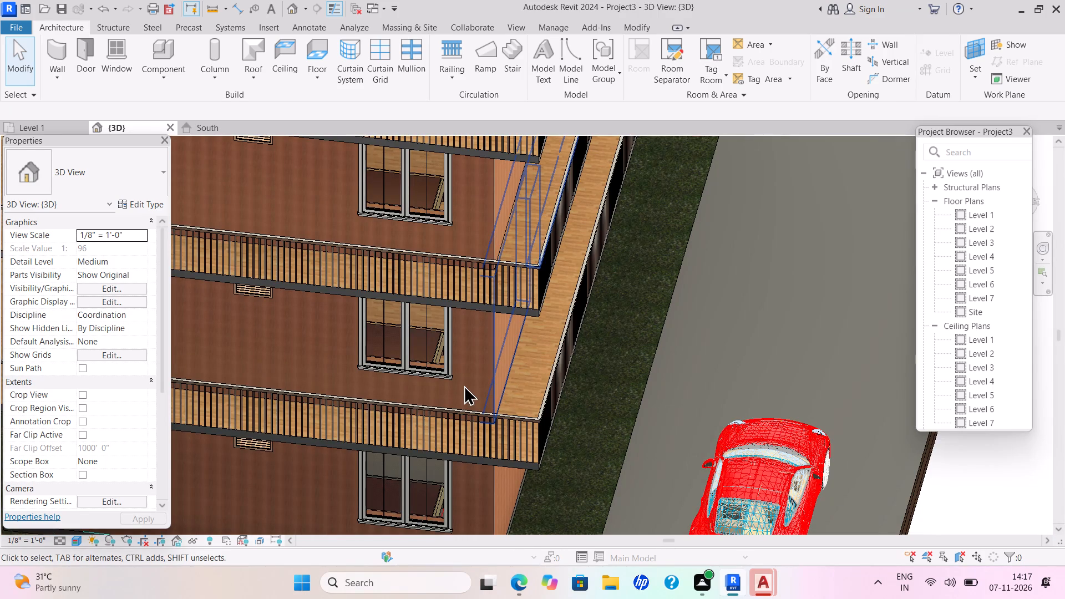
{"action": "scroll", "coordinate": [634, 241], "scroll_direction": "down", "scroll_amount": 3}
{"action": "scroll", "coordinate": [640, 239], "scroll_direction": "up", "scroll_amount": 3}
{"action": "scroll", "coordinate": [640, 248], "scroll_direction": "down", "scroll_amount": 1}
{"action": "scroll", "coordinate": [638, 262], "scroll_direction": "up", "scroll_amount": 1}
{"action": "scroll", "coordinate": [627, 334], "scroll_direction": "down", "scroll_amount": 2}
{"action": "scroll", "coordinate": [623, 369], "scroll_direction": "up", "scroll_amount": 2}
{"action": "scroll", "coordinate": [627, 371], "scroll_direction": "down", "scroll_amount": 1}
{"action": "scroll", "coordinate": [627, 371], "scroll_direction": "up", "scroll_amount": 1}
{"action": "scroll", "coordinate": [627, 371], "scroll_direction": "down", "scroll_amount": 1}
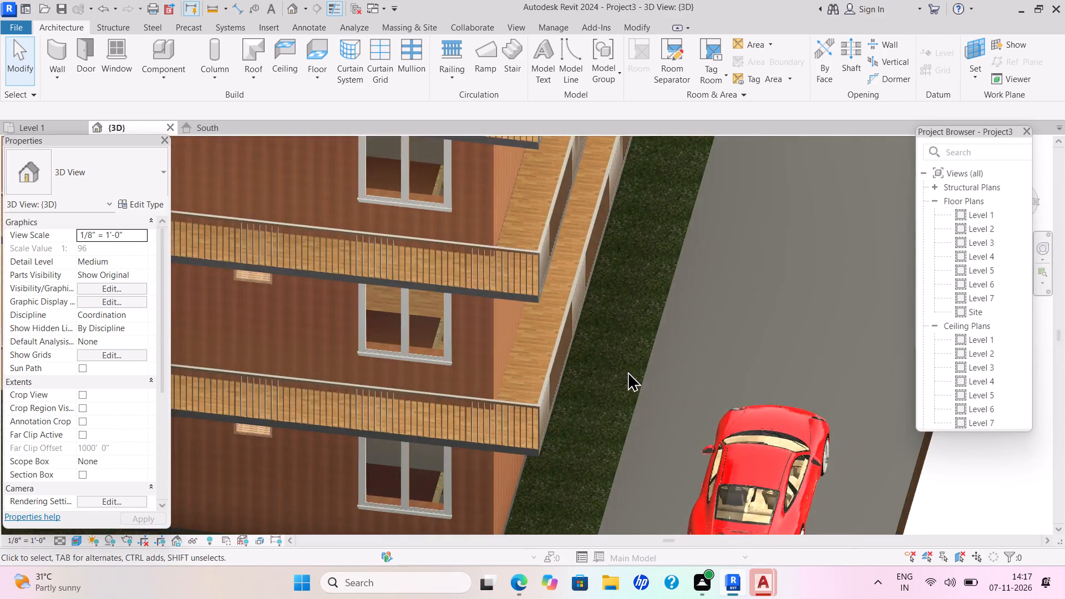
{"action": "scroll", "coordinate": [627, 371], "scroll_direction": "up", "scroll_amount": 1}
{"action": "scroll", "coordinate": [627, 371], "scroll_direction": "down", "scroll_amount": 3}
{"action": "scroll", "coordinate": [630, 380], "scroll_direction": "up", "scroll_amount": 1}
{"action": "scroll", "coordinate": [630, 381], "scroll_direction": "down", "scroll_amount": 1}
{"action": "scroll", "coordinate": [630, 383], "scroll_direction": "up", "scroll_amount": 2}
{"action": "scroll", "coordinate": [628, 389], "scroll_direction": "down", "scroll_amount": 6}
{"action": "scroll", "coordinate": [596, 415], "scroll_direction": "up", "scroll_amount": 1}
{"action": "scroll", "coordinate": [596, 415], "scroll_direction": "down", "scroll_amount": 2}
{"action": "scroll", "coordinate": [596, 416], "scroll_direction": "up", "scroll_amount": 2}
Orbit around the multi-storey building to examine its facades, balconies, entrance side and the surrounding site with the car and plant.
{"action": "middle_click_drag", "start_coordinate": [596, 420], "coordinate": [601, 432]}
{"action": "scroll", "coordinate": [597, 420], "scroll_direction": "down", "scroll_amount": 1}
{"action": "scroll", "coordinate": [597, 422], "scroll_direction": "up", "scroll_amount": 1}
{"action": "scroll", "coordinate": [597, 422], "scroll_direction": "down", "scroll_amount": 3}
{"action": "scroll", "coordinate": [600, 425], "scroll_direction": "up", "scroll_amount": 2}
{"action": "scroll", "coordinate": [601, 429], "scroll_direction": "down", "scroll_amount": 1}
{"action": "middle_click_drag", "start_coordinate": [601, 432], "coordinate": [580, 489]}
{"action": "middle_click_drag", "start_coordinate": [590, 468], "coordinate": [670, 446], "text": "shift"}
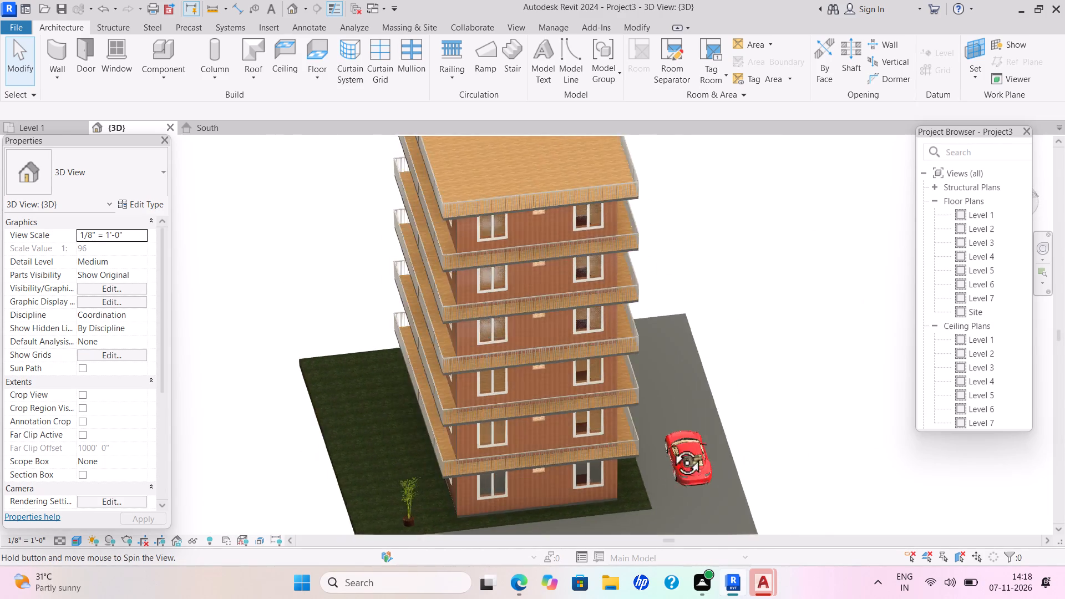
{"action": "middle_click_drag", "start_coordinate": [670, 446], "coordinate": [757, 427], "text": "shift"}
{"action": "middle_click_drag", "start_coordinate": [687, 446], "coordinate": [856, 424], "text": "shift"}
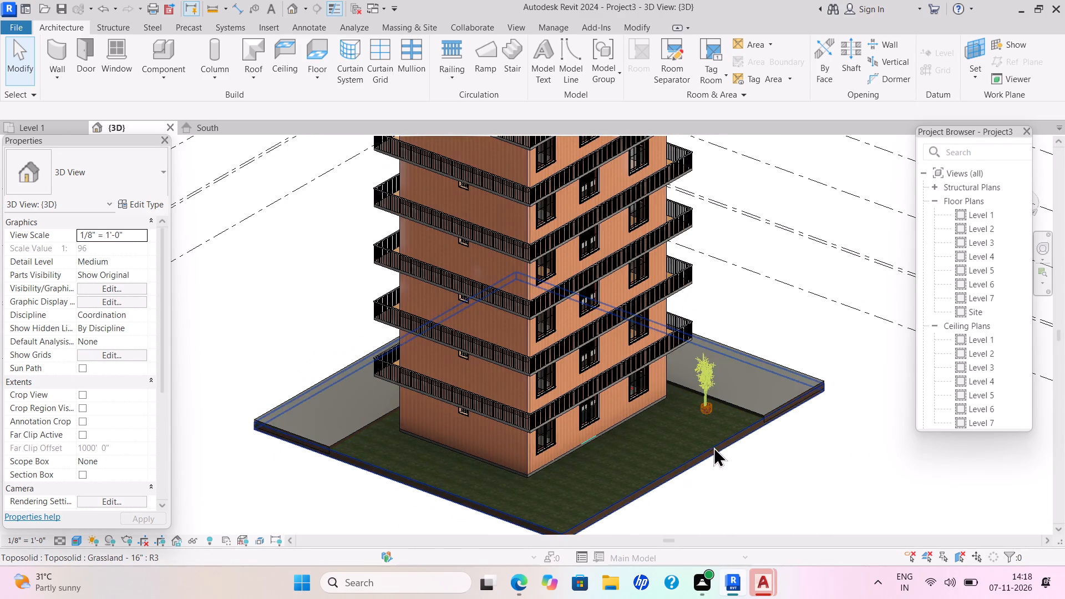
{"action": "middle_click_drag", "start_coordinate": [716, 446], "coordinate": [871, 440], "text": "shift"}
{"action": "middle_click_drag", "start_coordinate": [634, 443], "coordinate": [746, 444], "text": "shift"}
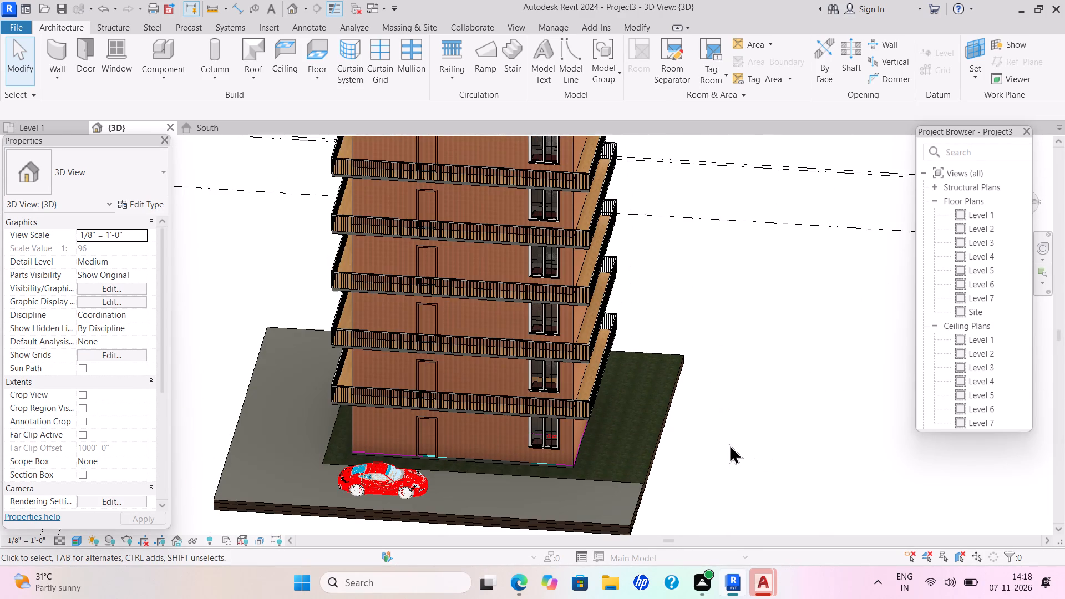
{"action": "middle_click_drag", "start_coordinate": [698, 441], "coordinate": [703, 441], "text": "shift"}
{"action": "middle_click_drag", "start_coordinate": [701, 442], "coordinate": [693, 468]}
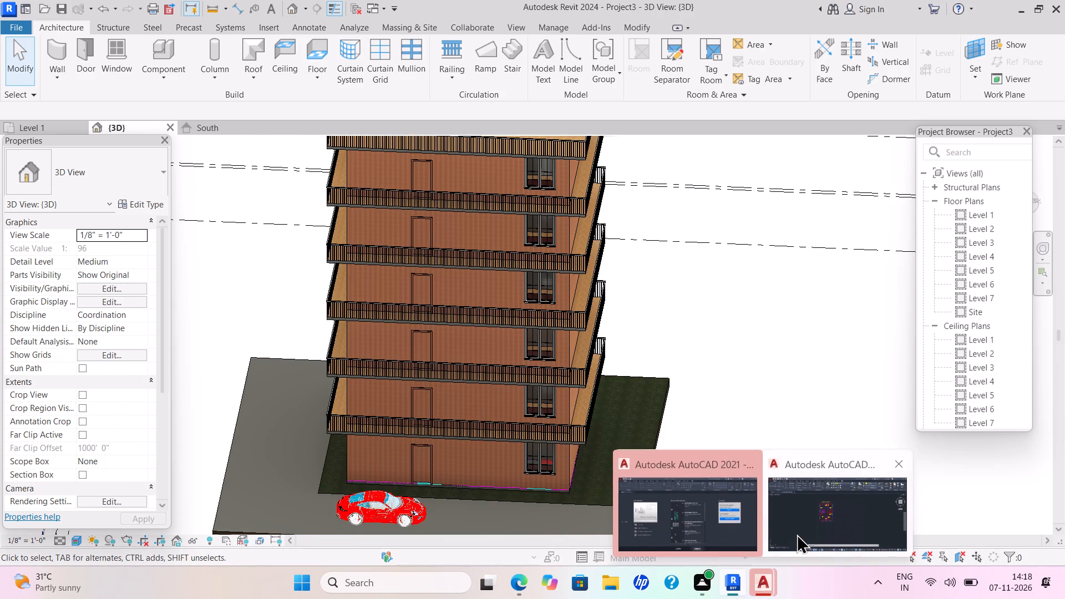
Switch to AutoCAD and open the drawing INTERNSHIP PPS 1392 from the Documents folder.
{"action": "left_click", "coordinate": [800, 529]}
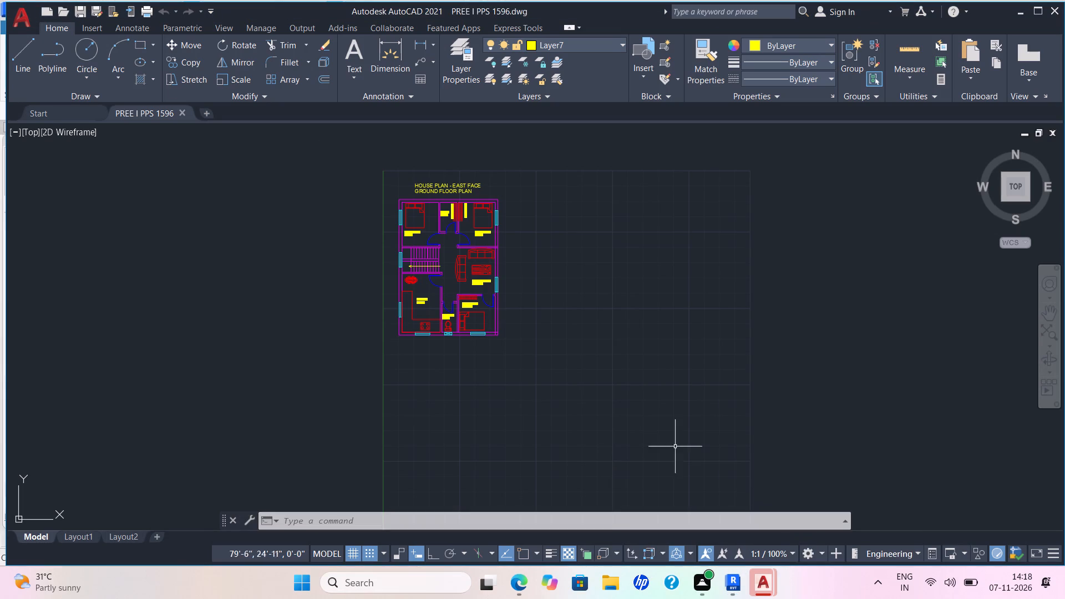
{"action": "left_click", "coordinate": [17, 26]}
{"action": "left_click", "coordinate": [60, 118]}
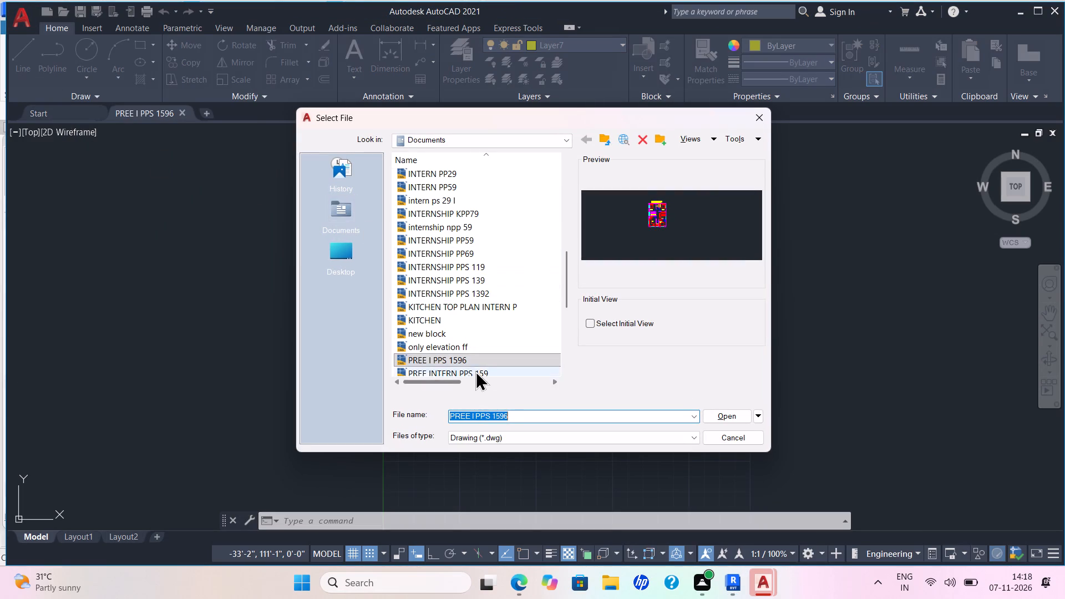
{"action": "scroll", "coordinate": [471, 303], "scroll_direction": "up", "scroll_amount": 2}
{"action": "scroll", "coordinate": [469, 307], "scroll_direction": "down", "scroll_amount": 1}
{"action": "scroll", "coordinate": [469, 308], "scroll_direction": "up", "scroll_amount": 1}
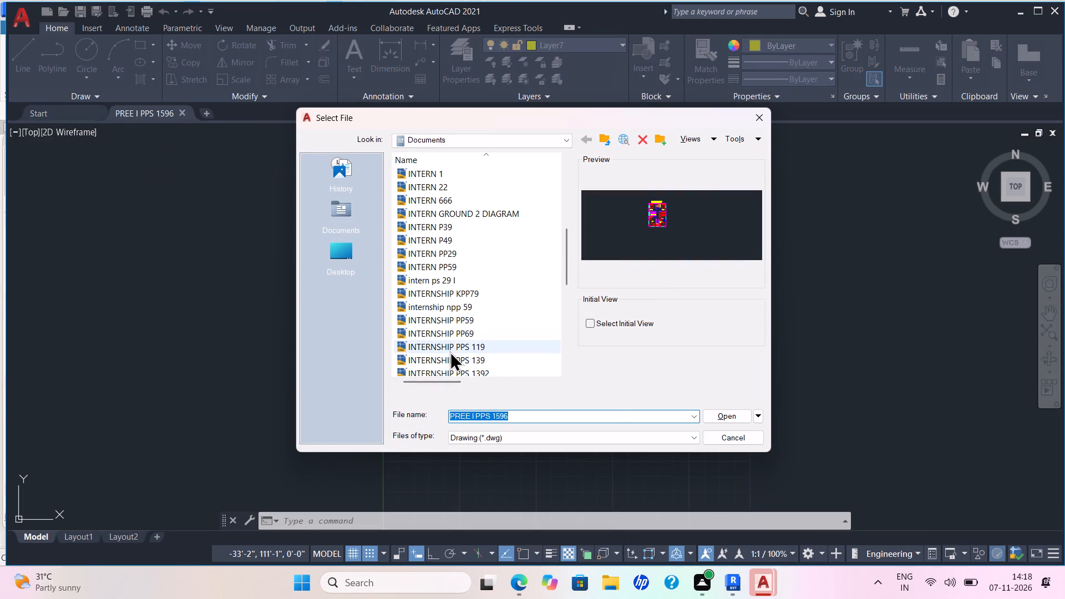
{"action": "left_click", "coordinate": [479, 371]}
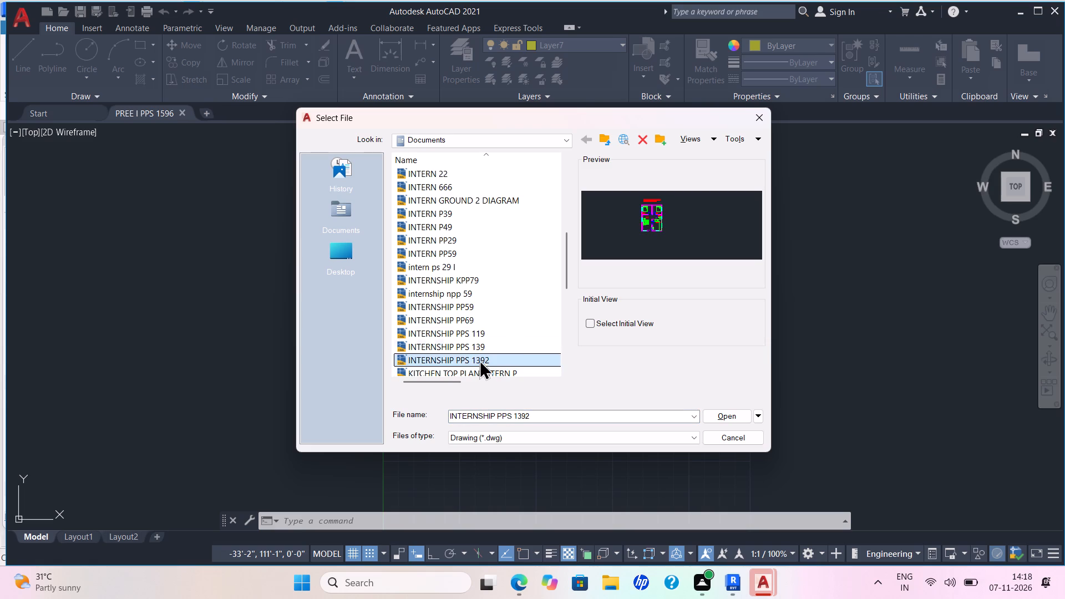
{"action": "left_click", "coordinate": [740, 416]}
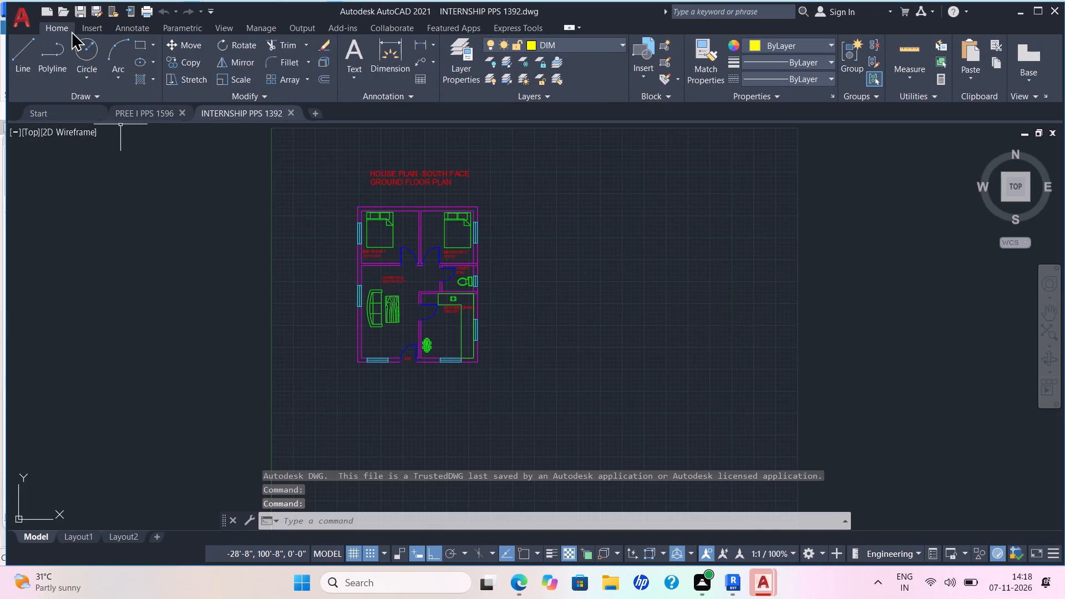
Bring up the drawings in the Documents folder and preview PREE I PPS 1596, PREE INTERN PPS 159 and PREE INTERN SHIP PPS 159 4.
{"action": "left_click", "coordinate": [16, 21]}
{"action": "left_click", "coordinate": [72, 130]}
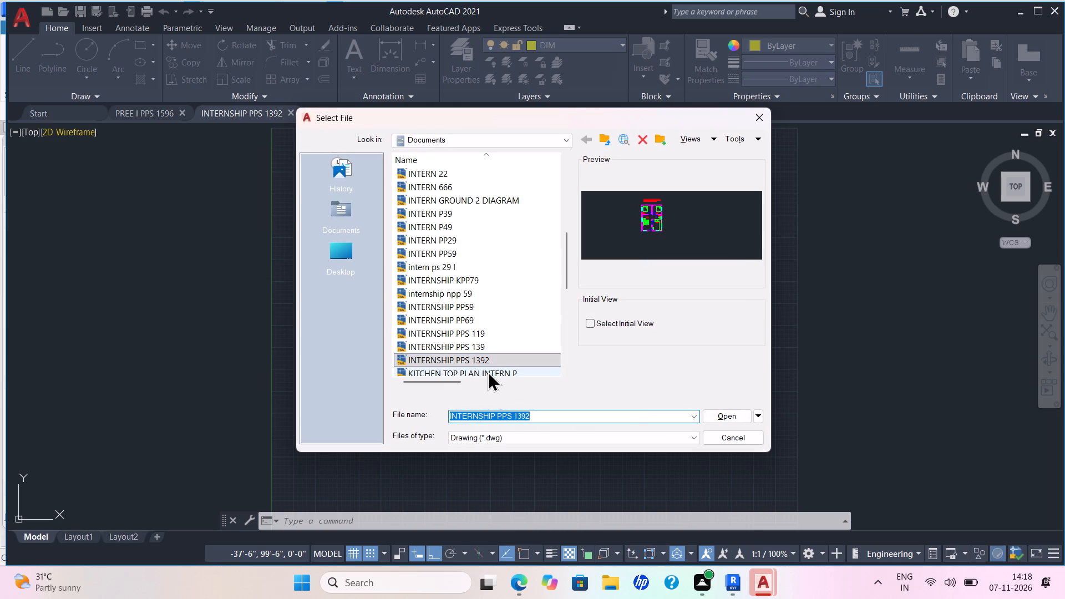
{"action": "scroll", "coordinate": [486, 376], "scroll_direction": "down", "scroll_amount": 2}
{"action": "scroll", "coordinate": [486, 376], "scroll_direction": "up", "scroll_amount": 1}
{"action": "scroll", "coordinate": [486, 375], "scroll_direction": "down", "scroll_amount": 1}
{"action": "scroll", "coordinate": [486, 375], "scroll_direction": "up", "scroll_amount": 1}
{"action": "scroll", "coordinate": [486, 375], "scroll_direction": "down", "scroll_amount": 1}
{"action": "left_click", "coordinate": [475, 347]}
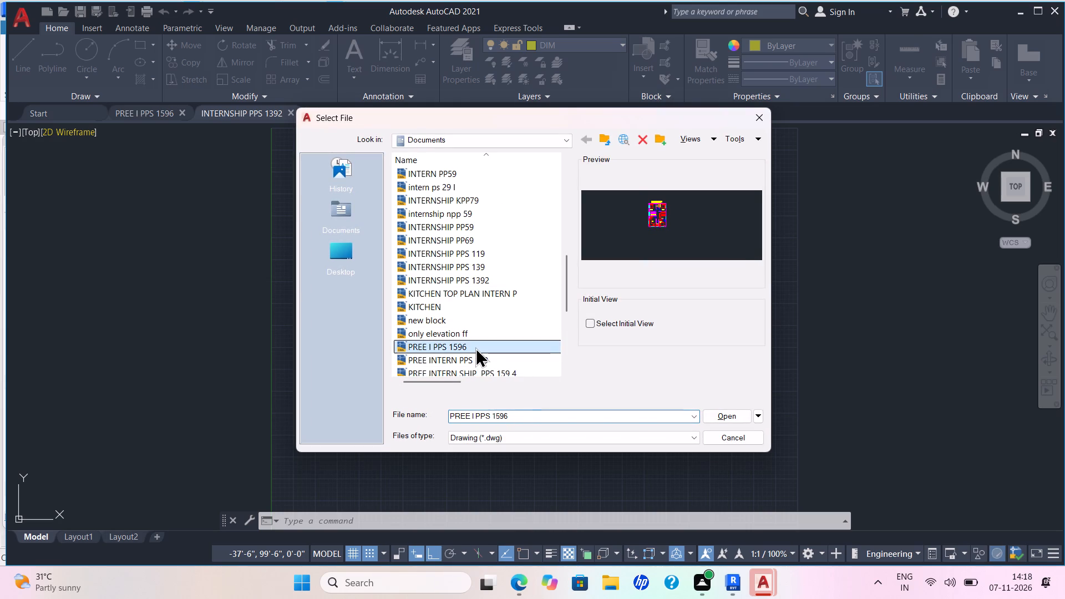
{"action": "left_click", "coordinate": [494, 361]}
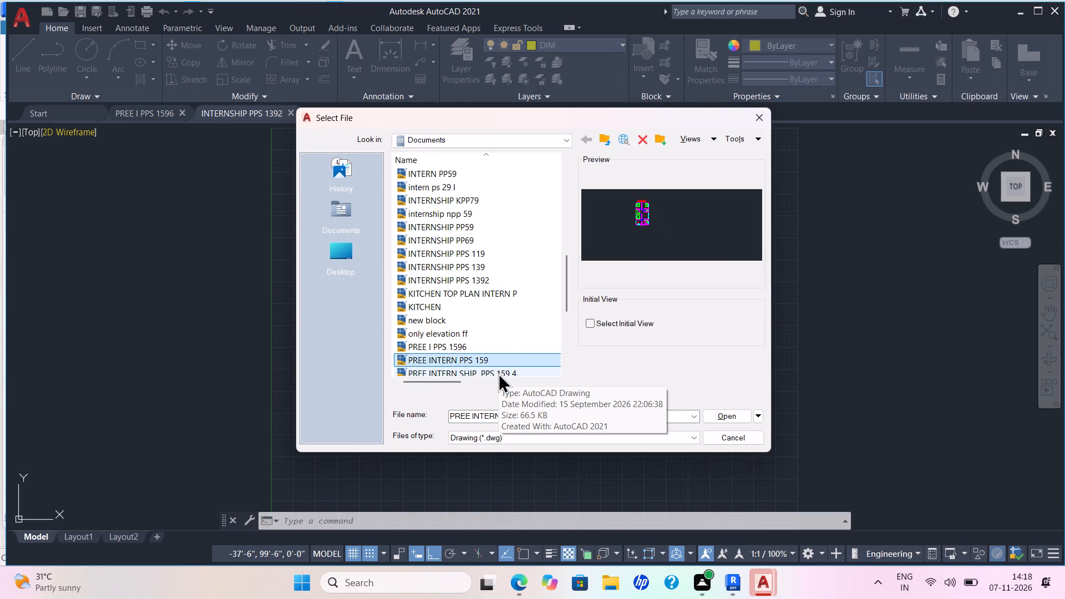
{"action": "left_click", "coordinate": [498, 374]}
Look through the Documents folder's list of drawings for another house plan.
{"action": "scroll", "coordinate": [524, 373], "scroll_direction": "down", "scroll_amount": 1}
{"action": "scroll", "coordinate": [524, 373], "scroll_direction": "up", "scroll_amount": 2}
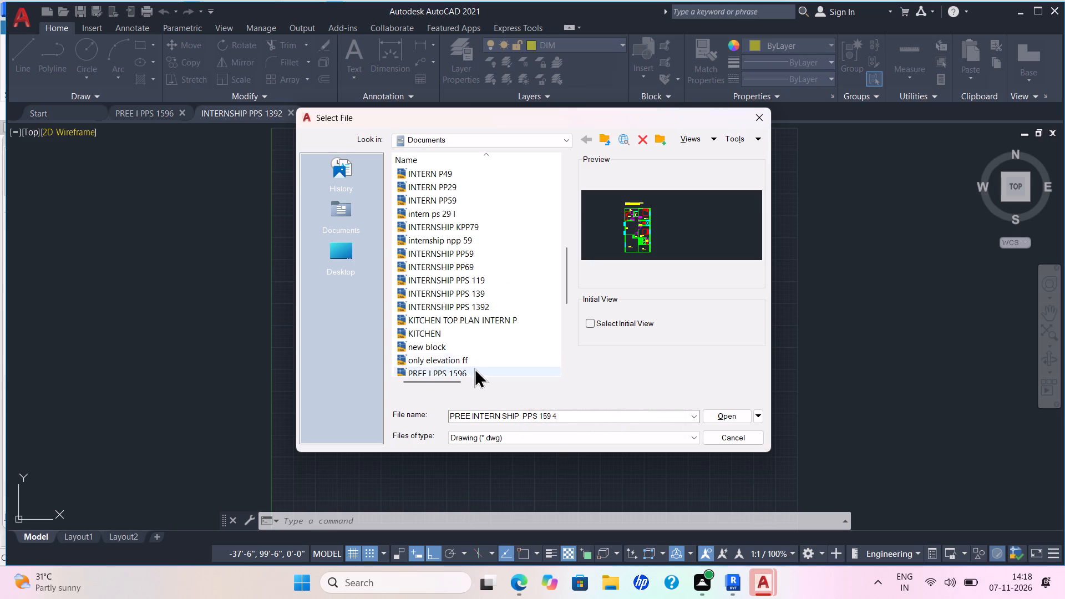
{"action": "scroll", "coordinate": [474, 368], "scroll_direction": "down", "scroll_amount": 3}
{"action": "scroll", "coordinate": [474, 368], "scroll_direction": "up", "scroll_amount": 1}
{"action": "scroll", "coordinate": [474, 368], "scroll_direction": "down", "scroll_amount": 1}
{"action": "scroll", "coordinate": [474, 368], "scroll_direction": "up", "scroll_amount": 2}
{"action": "scroll", "coordinate": [473, 368], "scroll_direction": "down", "scroll_amount": 1}
{"action": "scroll", "coordinate": [473, 368], "scroll_direction": "up", "scroll_amount": 1}
{"action": "scroll", "coordinate": [473, 368], "scroll_direction": "down", "scroll_amount": 1}
{"action": "scroll", "coordinate": [473, 368], "scroll_direction": "up", "scroll_amount": 1}
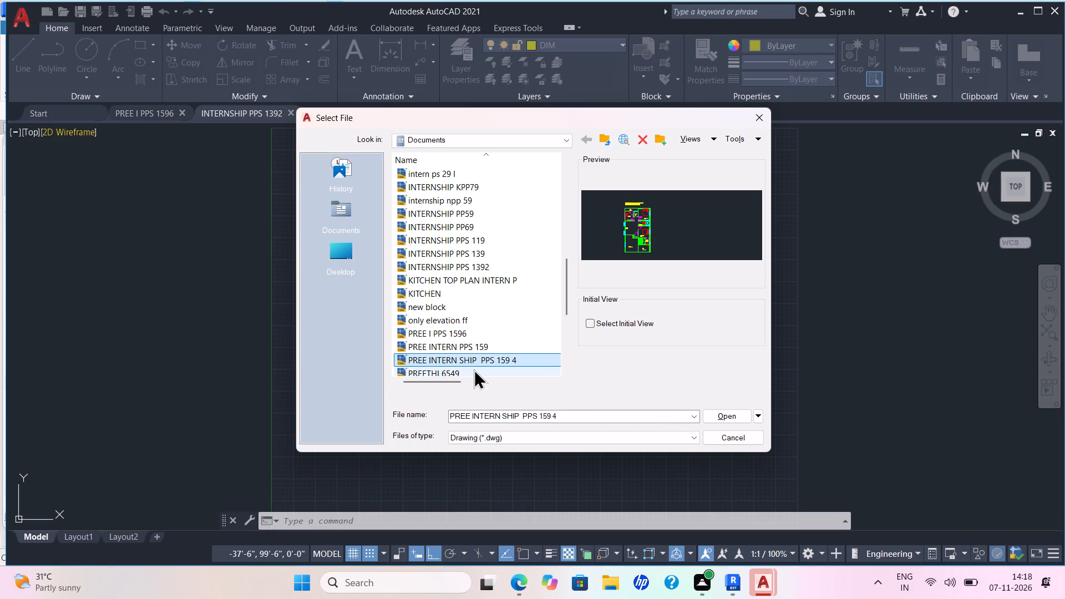
{"action": "scroll", "coordinate": [474, 369], "scroll_direction": "down", "scroll_amount": 2}
{"action": "scroll", "coordinate": [474, 370], "scroll_direction": "up", "scroll_amount": 2}
{"action": "scroll", "coordinate": [474, 370], "scroll_direction": "down", "scroll_amount": 1}
{"action": "scroll", "coordinate": [474, 370], "scroll_direction": "up", "scroll_amount": 2}
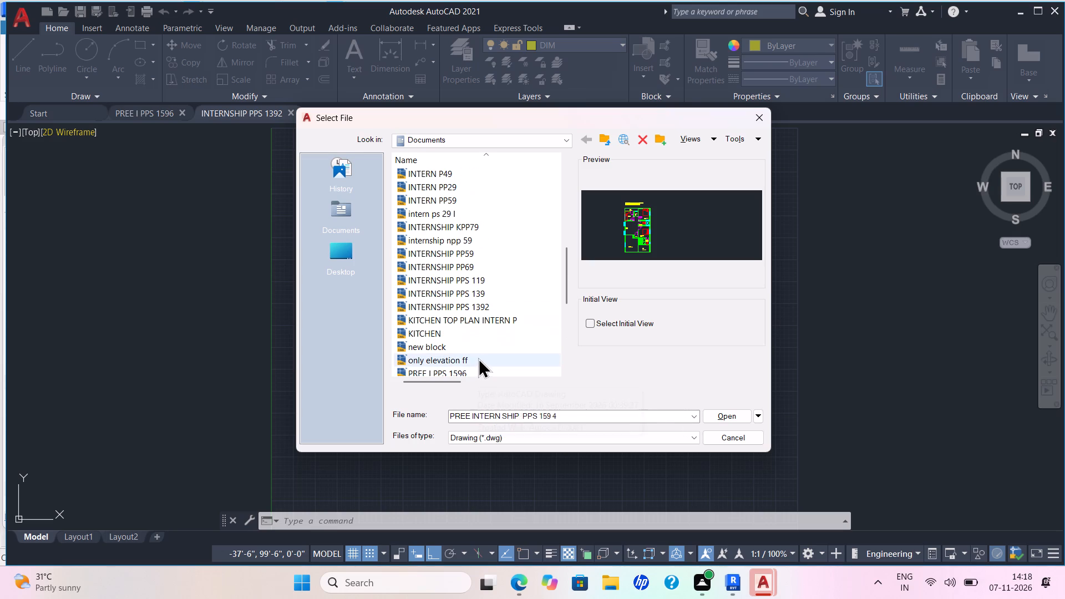
{"action": "scroll", "coordinate": [483, 355], "scroll_direction": "up", "scroll_amount": 3}
{"action": "scroll", "coordinate": [482, 357], "scroll_direction": "down", "scroll_amount": 5}
{"action": "scroll", "coordinate": [479, 366], "scroll_direction": "up", "scroll_amount": 1}
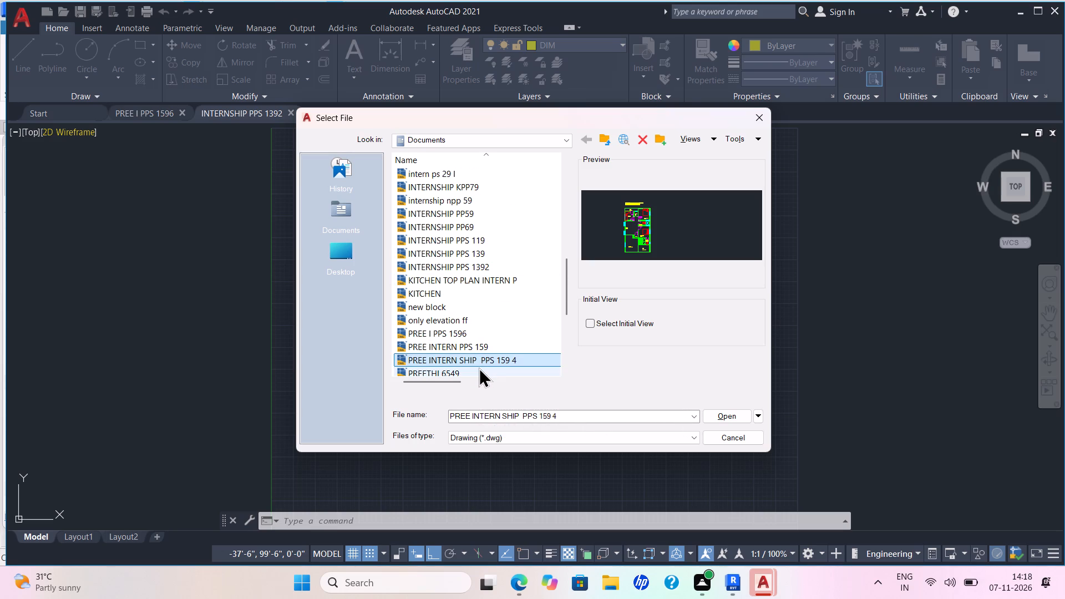
{"action": "scroll", "coordinate": [475, 370], "scroll_direction": "up", "scroll_amount": 1}
{"action": "scroll", "coordinate": [475, 370], "scroll_direction": "down", "scroll_amount": 1}
{"action": "scroll", "coordinate": [475, 370], "scroll_direction": "up", "scroll_amount": 1}
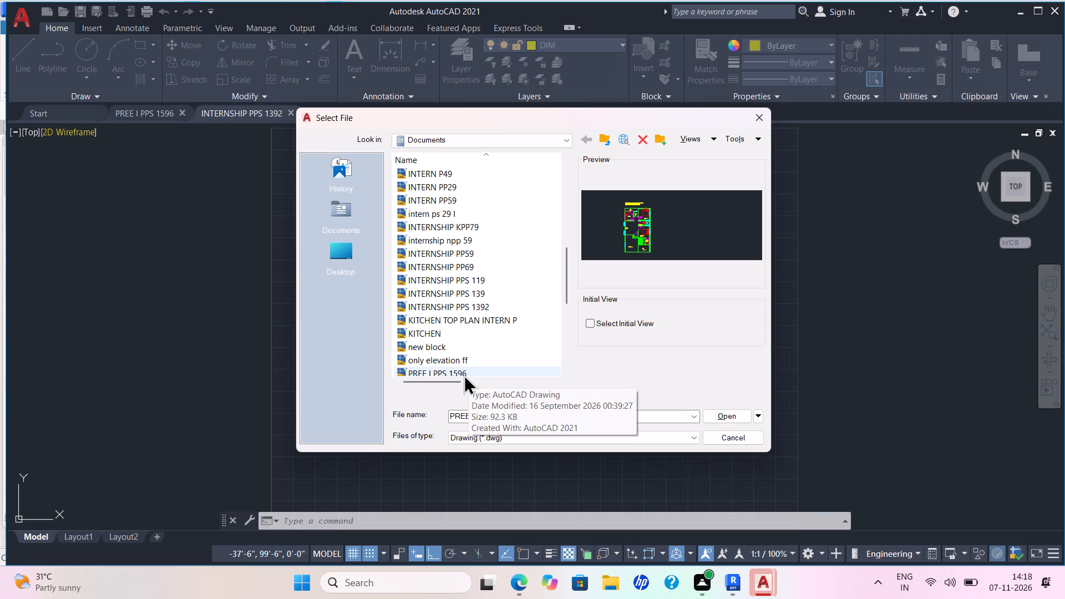
{"action": "scroll", "coordinate": [472, 367], "scroll_direction": "up", "scroll_amount": 2}
{"action": "scroll", "coordinate": [472, 367], "scroll_direction": "down", "scroll_amount": 1}
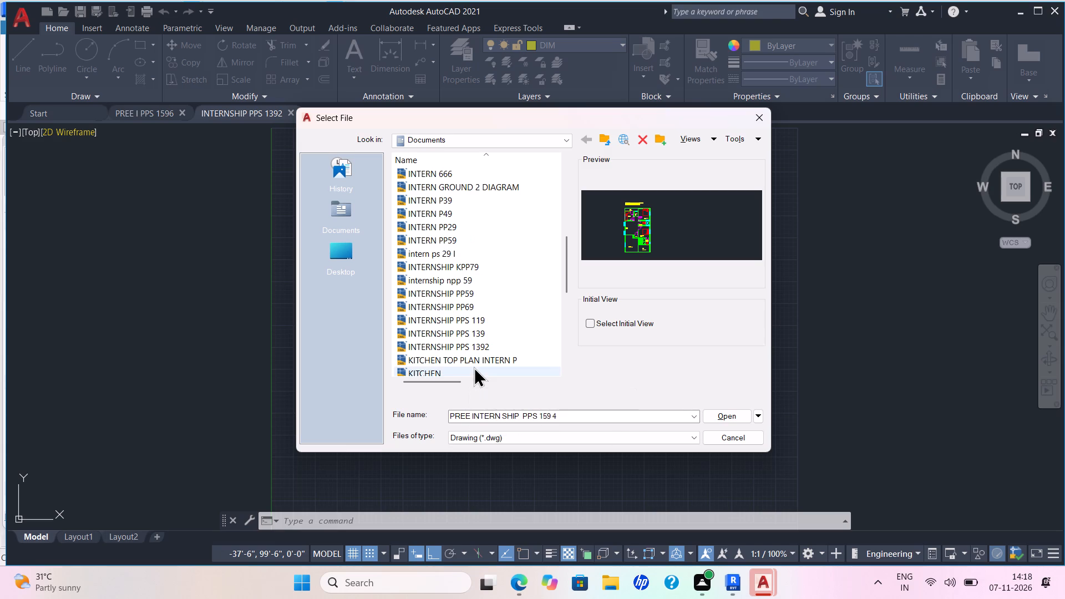
{"action": "scroll", "coordinate": [474, 367], "scroll_direction": "down", "scroll_amount": 2}
{"action": "scroll", "coordinate": [474, 367], "scroll_direction": "up", "scroll_amount": 1}
{"action": "scroll", "coordinate": [474, 369], "scroll_direction": "down", "scroll_amount": 1}
{"action": "scroll", "coordinate": [474, 370], "scroll_direction": "up", "scroll_amount": 1}
{"action": "scroll", "coordinate": [474, 370], "scroll_direction": "down", "scroll_amount": 3}
{"action": "scroll", "coordinate": [474, 370], "scroll_direction": "up", "scroll_amount": 1}
{"action": "scroll", "coordinate": [474, 370], "scroll_direction": "down", "scroll_amount": 1}
{"action": "scroll", "coordinate": [474, 370], "scroll_direction": "up", "scroll_amount": 2}
{"action": "scroll", "coordinate": [474, 370], "scroll_direction": "down", "scroll_amount": 2}
{"action": "scroll", "coordinate": [473, 370], "scroll_direction": "up", "scroll_amount": 4}
{"action": "scroll", "coordinate": [473, 370], "scroll_direction": "down", "scroll_amount": 1}
{"action": "scroll", "coordinate": [473, 370], "scroll_direction": "up", "scroll_amount": 3}
{"action": "scroll", "coordinate": [473, 369], "scroll_direction": "down", "scroll_amount": 3}
{"action": "scroll", "coordinate": [473, 369], "scroll_direction": "up", "scroll_amount": 2}
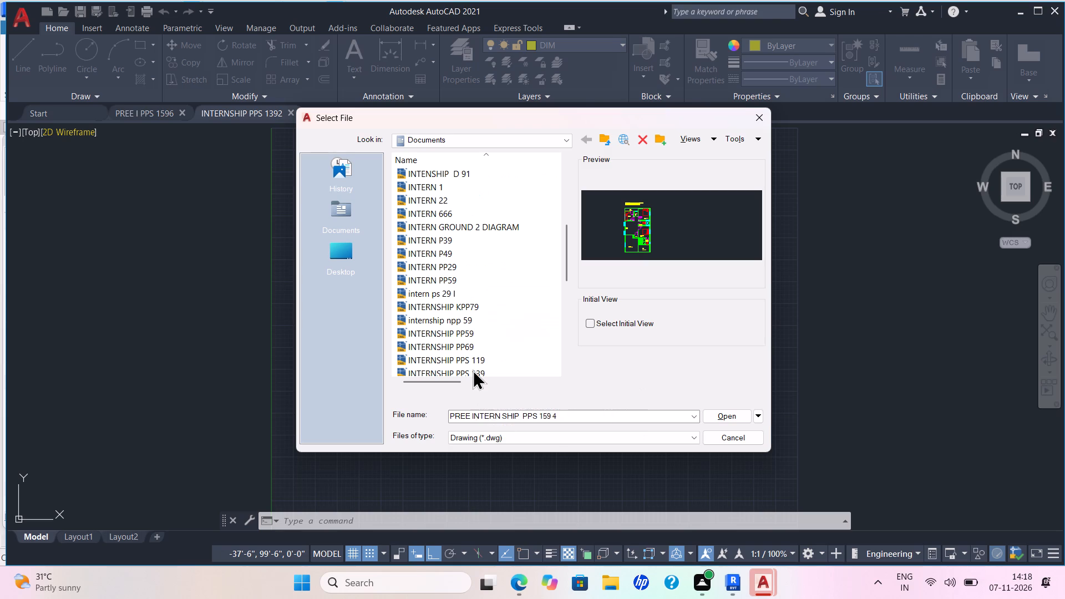
{"action": "scroll", "coordinate": [473, 369], "scroll_direction": "down", "scroll_amount": 1}
{"action": "scroll", "coordinate": [524, 354], "scroll_direction": "up", "scroll_amount": 2}
{"action": "scroll", "coordinate": [520, 351], "scroll_direction": "down", "scroll_amount": 1}
{"action": "scroll", "coordinate": [520, 349], "scroll_direction": "up", "scroll_amount": 1}
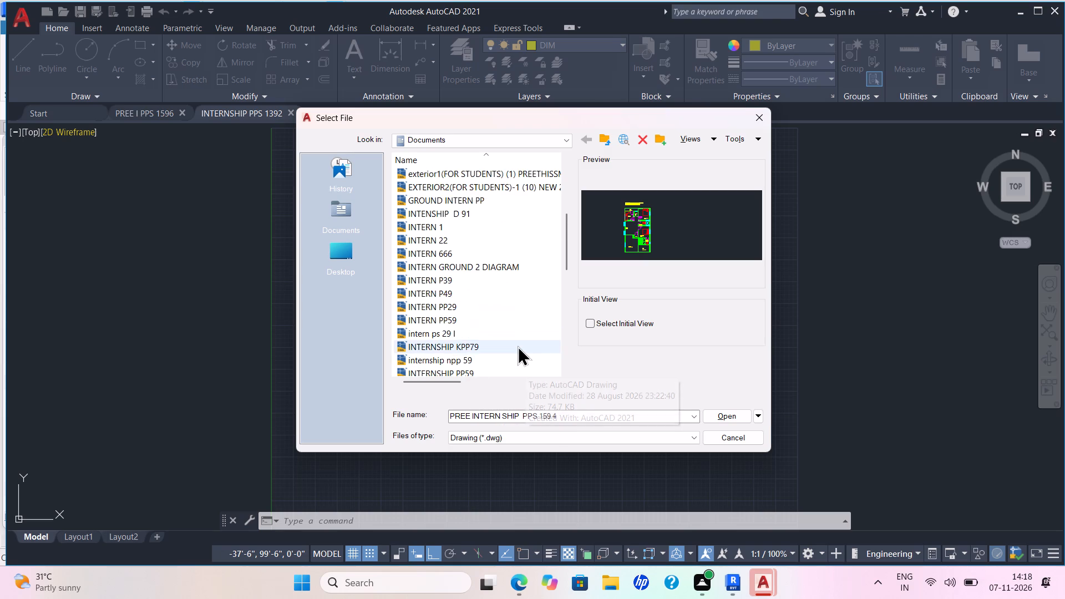
{"action": "scroll", "coordinate": [515, 351], "scroll_direction": "down", "scroll_amount": 1}
{"action": "scroll", "coordinate": [515, 351], "scroll_direction": "up", "scroll_amount": 2}
{"action": "scroll", "coordinate": [515, 362], "scroll_direction": "down", "scroll_amount": 2}
{"action": "scroll", "coordinate": [518, 363], "scroll_direction": "up", "scroll_amount": 1}
{"action": "scroll", "coordinate": [518, 363], "scroll_direction": "down", "scroll_amount": 1}
{"action": "scroll", "coordinate": [518, 363], "scroll_direction": "up", "scroll_amount": 1}
{"action": "scroll", "coordinate": [518, 363], "scroll_direction": "down", "scroll_amount": 3}
{"action": "scroll", "coordinate": [520, 363], "scroll_direction": "up", "scroll_amount": 1}
{"action": "scroll", "coordinate": [520, 363], "scroll_direction": "down", "scroll_amount": 1}
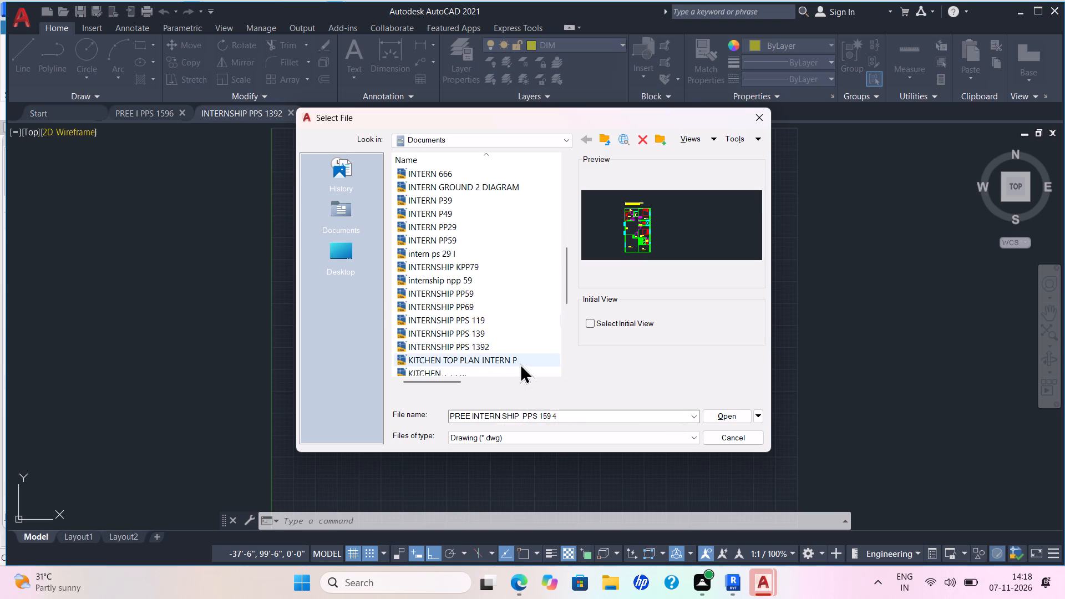
{"action": "scroll", "coordinate": [520, 363], "scroll_direction": "up", "scroll_amount": 2}
{"action": "scroll", "coordinate": [520, 363], "scroll_direction": "down", "scroll_amount": 2}
{"action": "scroll", "coordinate": [520, 363], "scroll_direction": "up", "scroll_amount": 1}
{"action": "scroll", "coordinate": [520, 363], "scroll_direction": "down", "scroll_amount": 1}
{"action": "scroll", "coordinate": [520, 363], "scroll_direction": "up", "scroll_amount": 1}
{"action": "scroll", "coordinate": [520, 363], "scroll_direction": "down", "scroll_amount": 1}
{"action": "scroll", "coordinate": [520, 363], "scroll_direction": "up", "scroll_amount": 1}
{"action": "scroll", "coordinate": [520, 363], "scroll_direction": "down", "scroll_amount": 1}
{"action": "scroll", "coordinate": [520, 363], "scroll_direction": "up", "scroll_amount": 1}
{"action": "scroll", "coordinate": [520, 363], "scroll_direction": "down", "scroll_amount": 1}
{"action": "scroll", "coordinate": [520, 363], "scroll_direction": "up", "scroll_amount": 1}
{"action": "scroll", "coordinate": [520, 363], "scroll_direction": "down", "scroll_amount": 1}
{"action": "scroll", "coordinate": [520, 363], "scroll_direction": "up", "scroll_amount": 1}
{"action": "scroll", "coordinate": [520, 363], "scroll_direction": "down", "scroll_amount": 1}
{"action": "scroll", "coordinate": [520, 363], "scroll_direction": "up", "scroll_amount": 1}
{"action": "scroll", "coordinate": [520, 363], "scroll_direction": "down", "scroll_amount": 1}
{"action": "scroll", "coordinate": [520, 363], "scroll_direction": "up", "scroll_amount": 1}
{"action": "scroll", "coordinate": [520, 363], "scroll_direction": "down", "scroll_amount": 1}
{"action": "scroll", "coordinate": [520, 363], "scroll_direction": "up", "scroll_amount": 2}
{"action": "scroll", "coordinate": [520, 363], "scroll_direction": "down", "scroll_amount": 1}
{"action": "scroll", "coordinate": [520, 363], "scroll_direction": "up", "scroll_amount": 1}
{"action": "scroll", "coordinate": [520, 363], "scroll_direction": "down", "scroll_amount": 1}
{"action": "scroll", "coordinate": [520, 363], "scroll_direction": "up", "scroll_amount": 1}
{"action": "scroll", "coordinate": [520, 363], "scroll_direction": "down", "scroll_amount": 1}
{"action": "scroll", "coordinate": [521, 363], "scroll_direction": "up", "scroll_amount": 1}
{"action": "scroll", "coordinate": [521, 363], "scroll_direction": "down", "scroll_amount": 3}
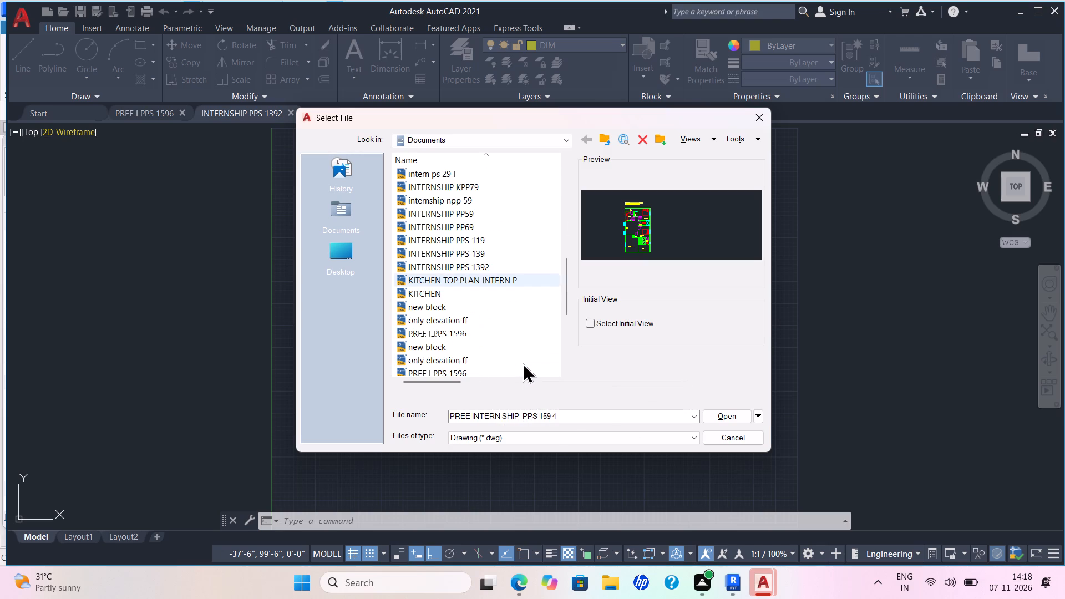
{"action": "scroll", "coordinate": [523, 362], "scroll_direction": "down", "scroll_amount": 1}
{"action": "scroll", "coordinate": [524, 362], "scroll_direction": "up", "scroll_amount": 1}
{"action": "scroll", "coordinate": [524, 362], "scroll_direction": "down", "scroll_amount": 1}
{"action": "scroll", "coordinate": [524, 362], "scroll_direction": "up", "scroll_amount": 1}
{"action": "scroll", "coordinate": [524, 362], "scroll_direction": "down", "scroll_amount": 1}
{"action": "scroll", "coordinate": [524, 362], "scroll_direction": "up", "scroll_amount": 1}
{"action": "scroll", "coordinate": [524, 362], "scroll_direction": "down", "scroll_amount": 2}
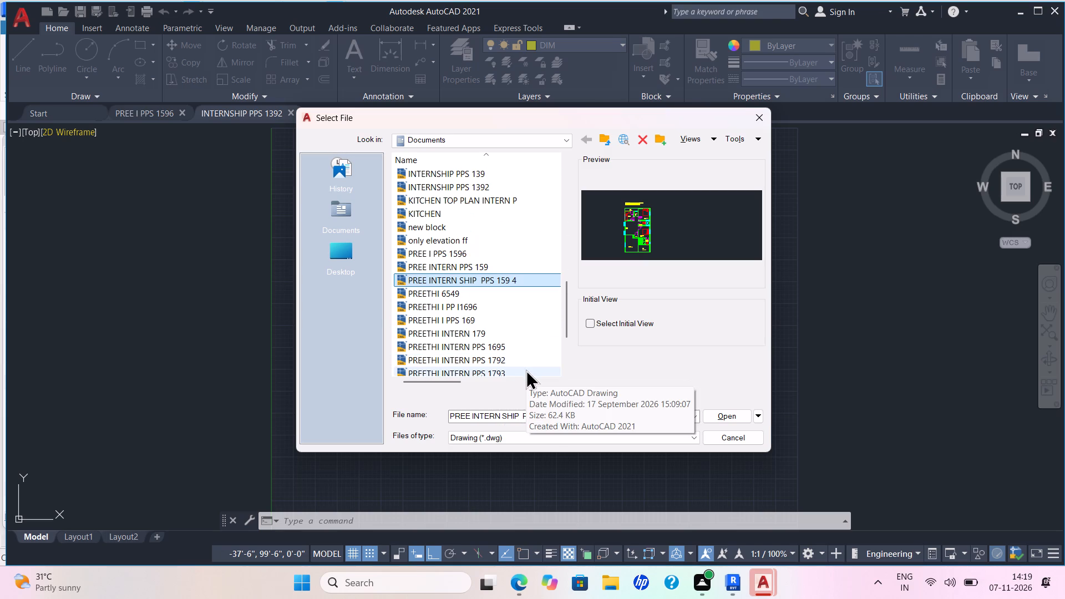
{"action": "left_click", "coordinate": [506, 358]}
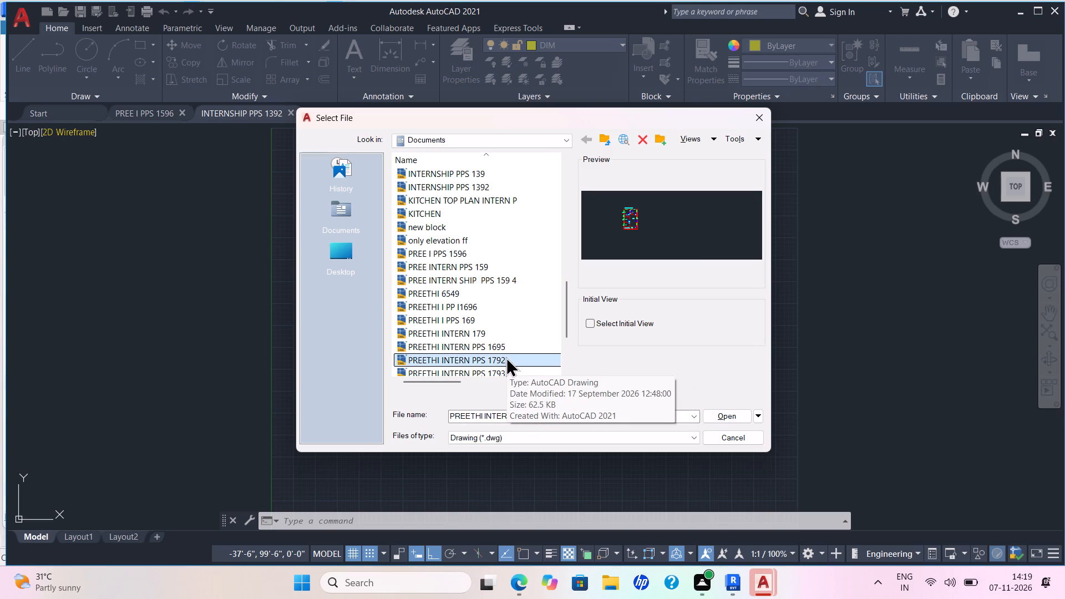
{"action": "left_click", "coordinate": [506, 348]}
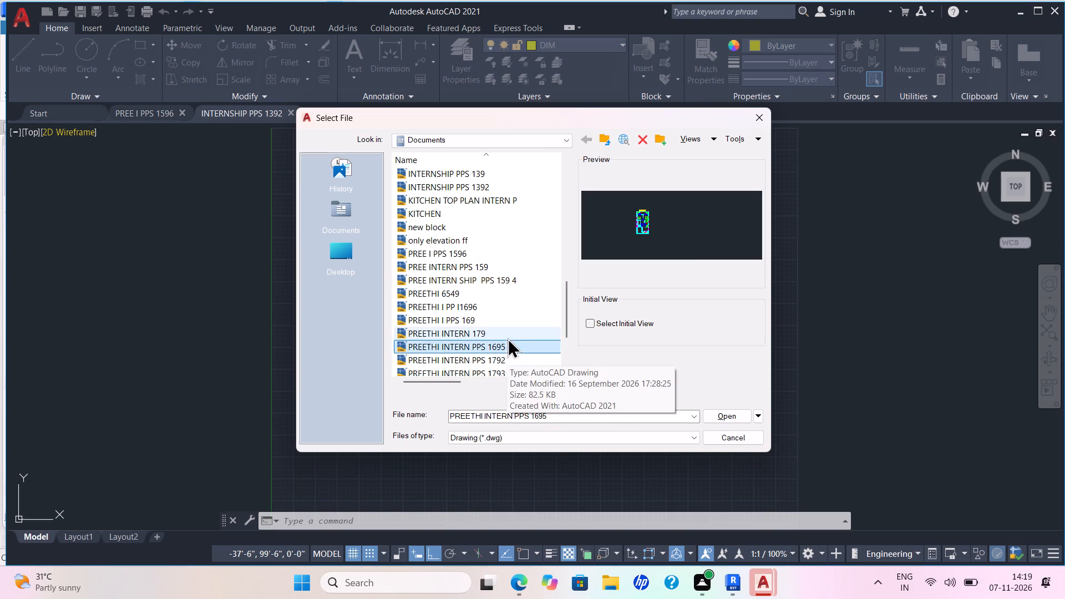
{"action": "left_click", "coordinate": [503, 333]}
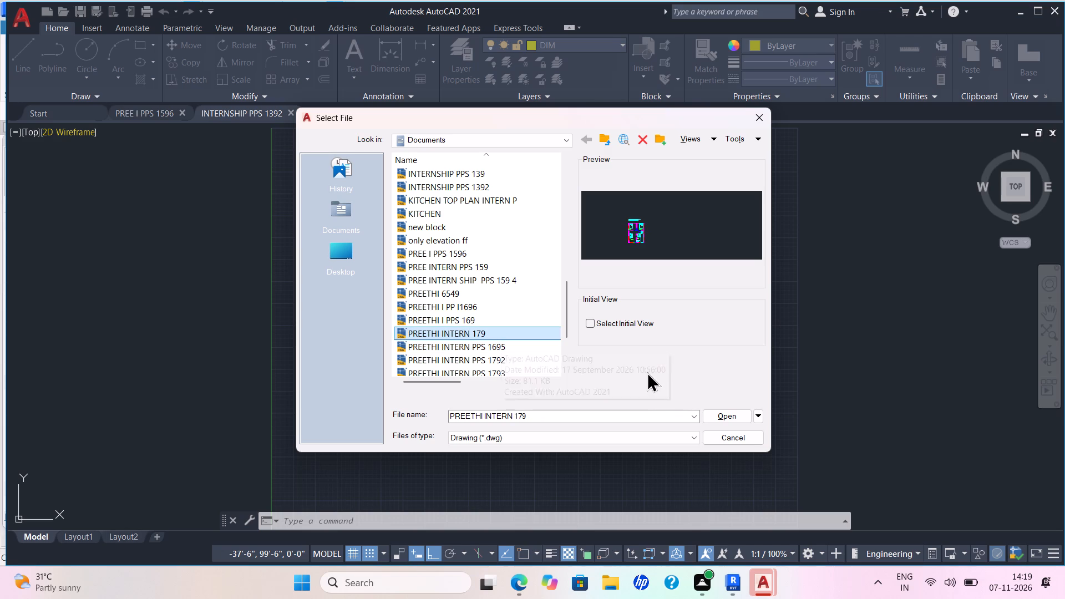
{"action": "left_click", "coordinate": [486, 324]}
{"action": "left_click", "coordinate": [484, 319]}
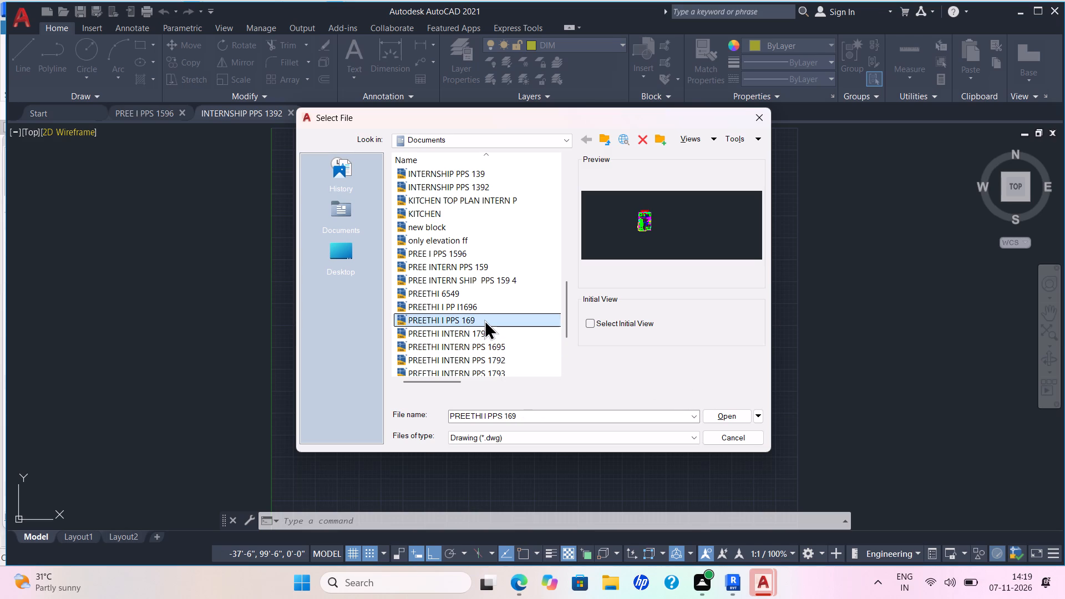
{"action": "left_click", "coordinate": [726, 418]}
{"action": "left_click", "coordinate": [716, 409]}
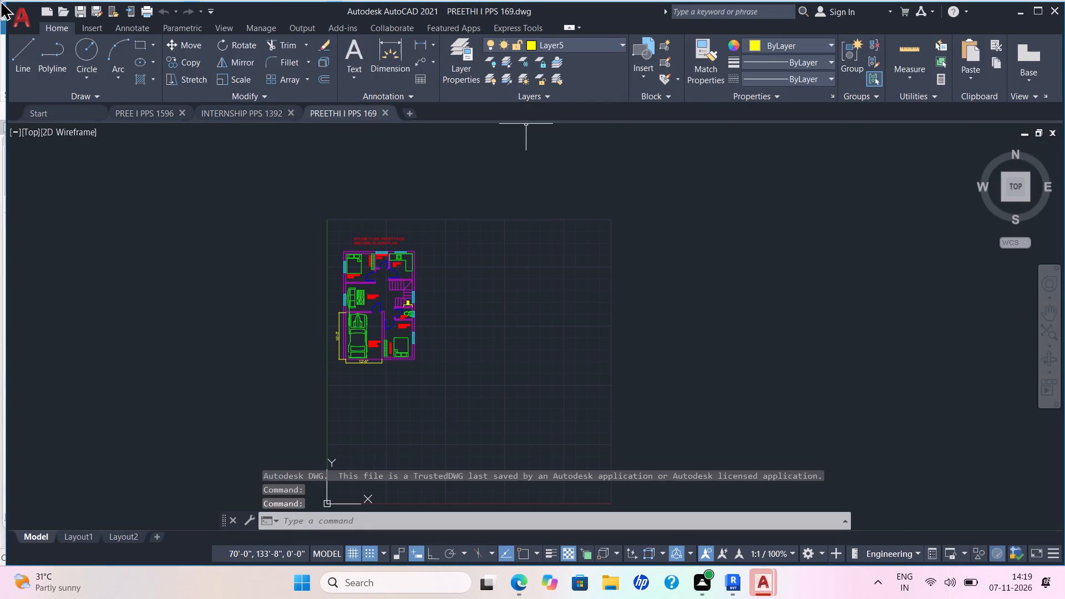
{"action": "left_click", "coordinate": [287, 112]}
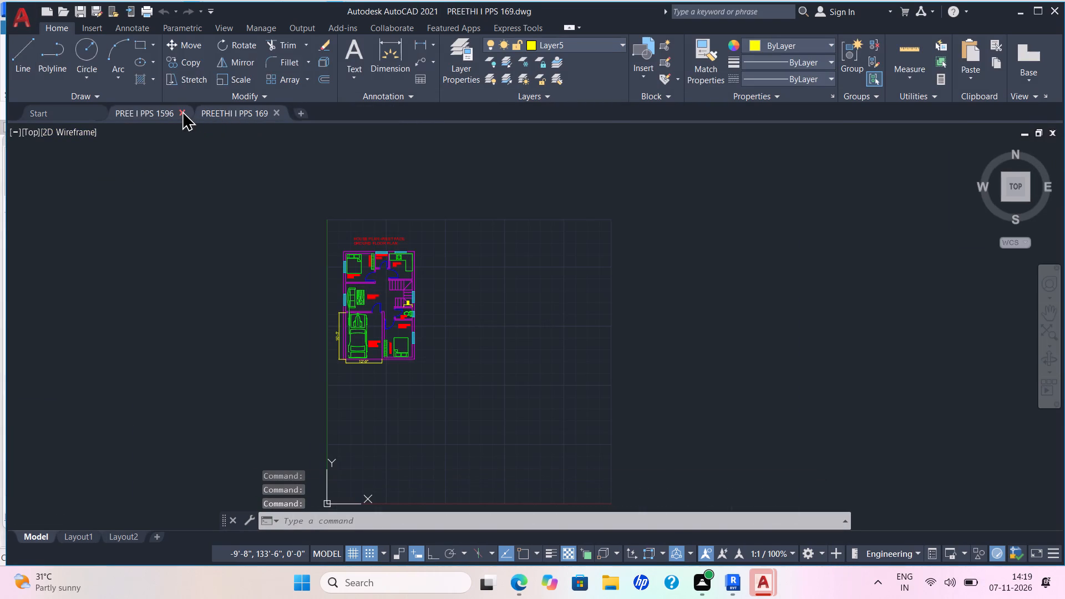
{"action": "left_click", "coordinate": [182, 110]}
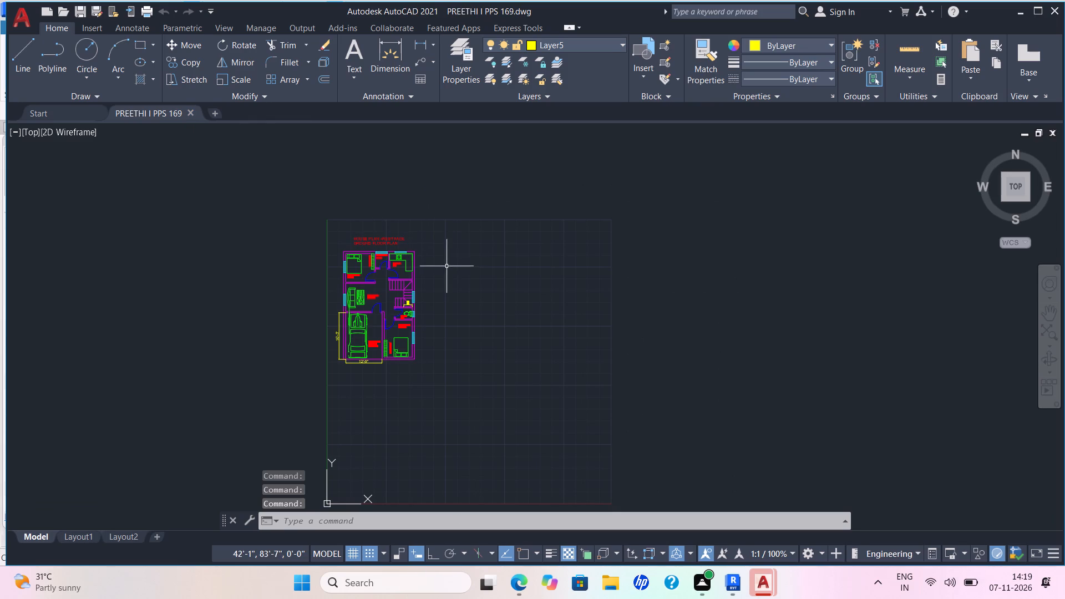
Examine the west-face ground floor house plan, including its rooms, staircase, car parking and dimensions.
{"action": "scroll", "coordinate": [447, 266], "scroll_direction": "down", "scroll_amount": 1}
{"action": "scroll", "coordinate": [447, 266], "scroll_direction": "up", "scroll_amount": 2}
{"action": "scroll", "coordinate": [447, 261], "scroll_direction": "down", "scroll_amount": 1}
{"action": "scroll", "coordinate": [447, 261], "scroll_direction": "up", "scroll_amount": 2}
{"action": "scroll", "coordinate": [447, 256], "scroll_direction": "down", "scroll_amount": 1}
{"action": "scroll", "coordinate": [447, 256], "scroll_direction": "up", "scroll_amount": 1}
{"action": "scroll", "coordinate": [447, 256], "scroll_direction": "down", "scroll_amount": 2}
{"action": "scroll", "coordinate": [447, 255], "scroll_direction": "up", "scroll_amount": 1}
{"action": "scroll", "coordinate": [447, 255], "scroll_direction": "down", "scroll_amount": 1}
{"action": "scroll", "coordinate": [447, 255], "scroll_direction": "up", "scroll_amount": 1}
{"action": "scroll", "coordinate": [447, 255], "scroll_direction": "down", "scroll_amount": 1}
{"action": "scroll", "coordinate": [447, 254], "scroll_direction": "up", "scroll_amount": 2}
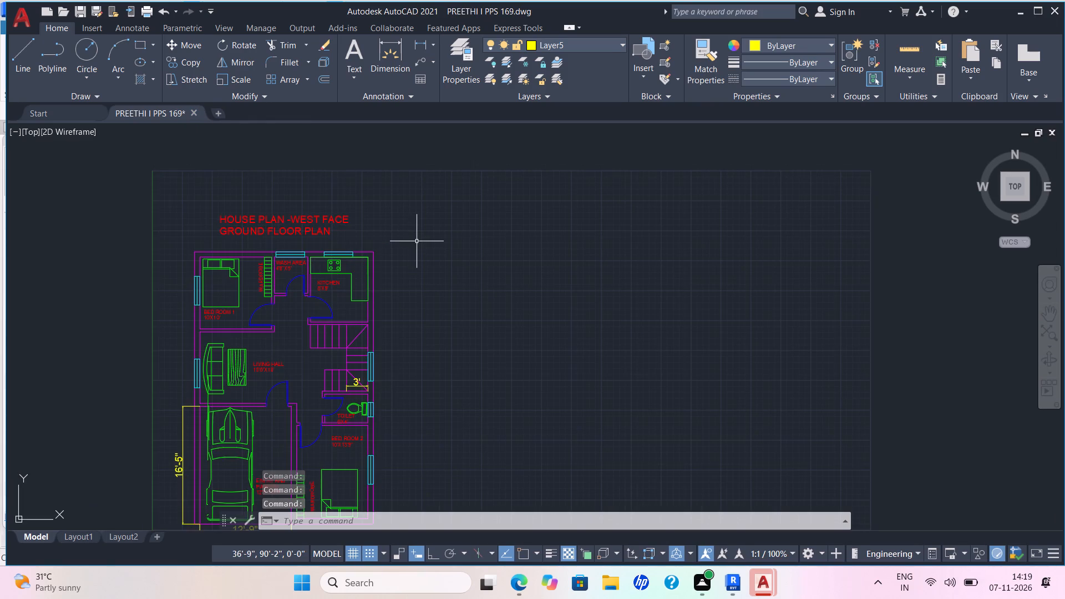
{"action": "middle_click_drag", "start_coordinate": [414, 247], "coordinate": [461, 194]}
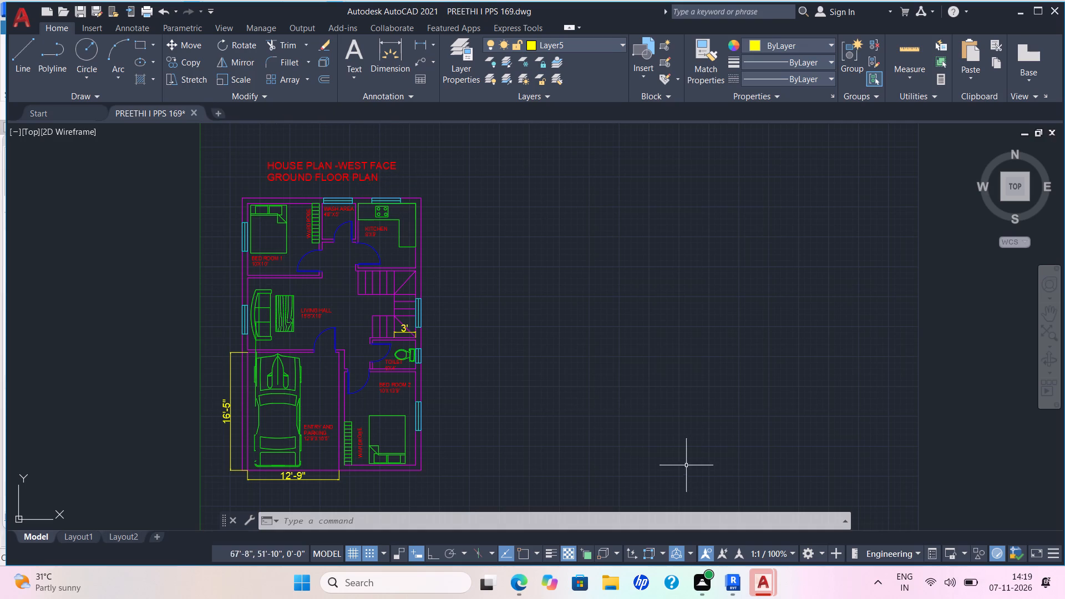
Switch to Revit, to the 3D view of the multi-storey building.
{"action": "left_click", "coordinate": [731, 575]}
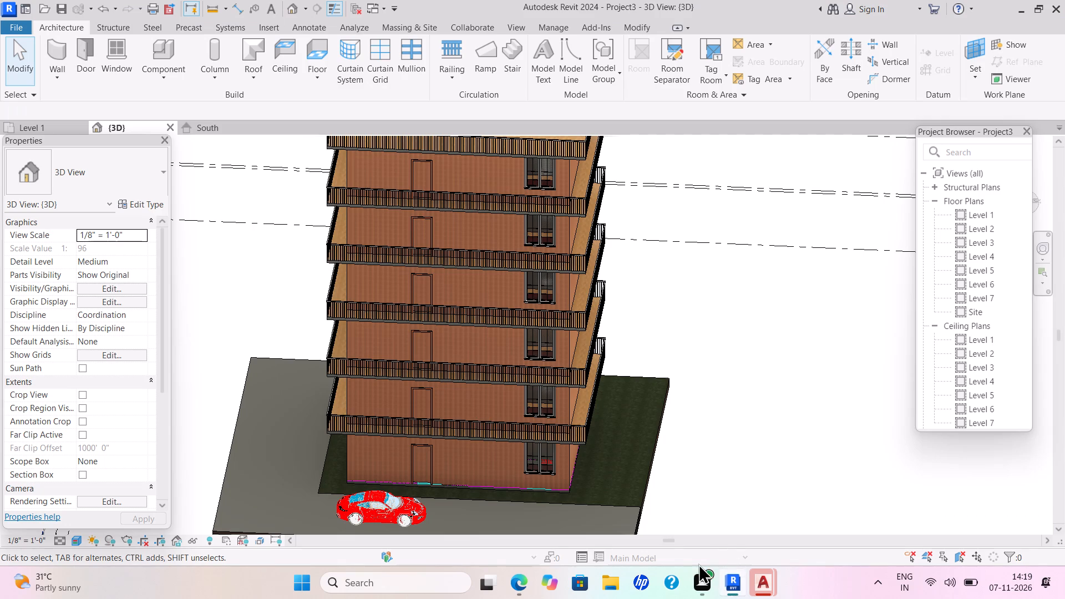
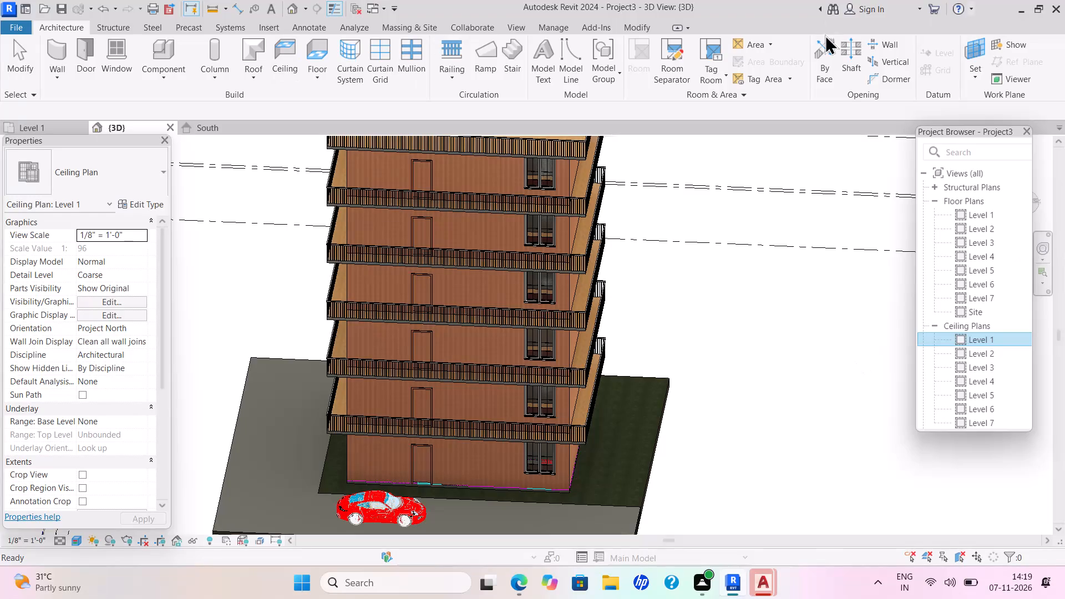
Save the building model to the Desktop as a Revit project file named T22.
{"action": "left_click", "coordinate": [26, 29]}
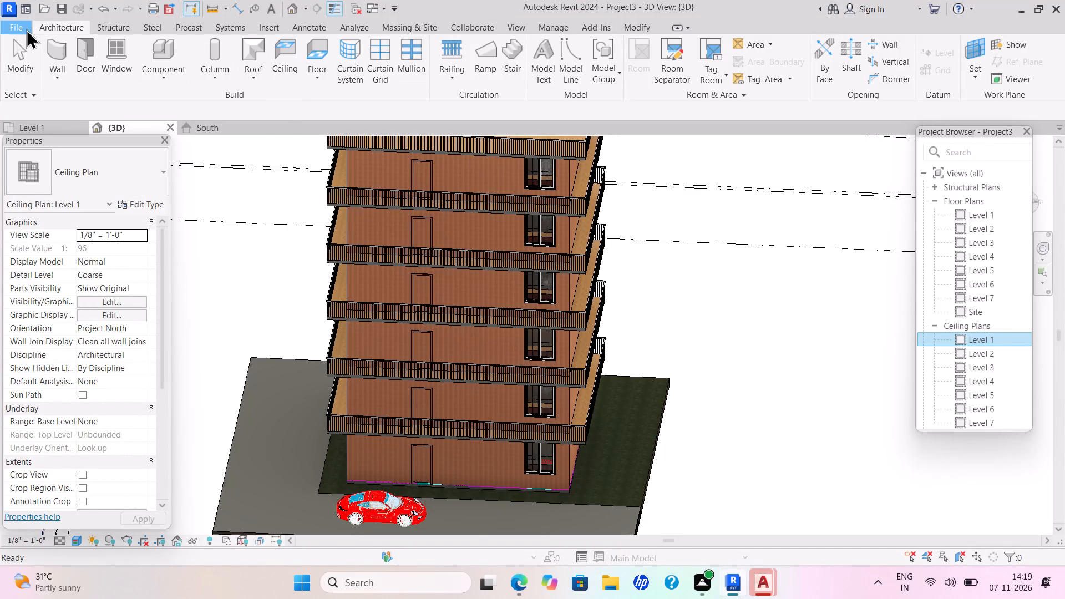
{"action": "left_click", "coordinate": [53, 201]}
{"action": "left_click", "coordinate": [131, 149]}
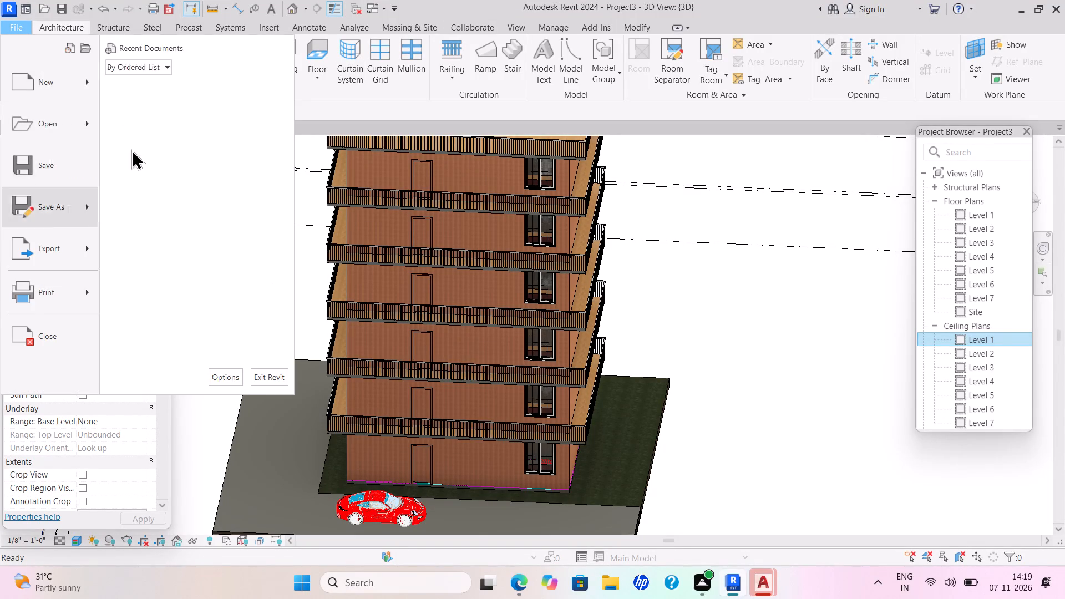
{"action": "triple_click", "coordinate": [336, 390]}
{"action": "double_click", "coordinate": [334, 390]}
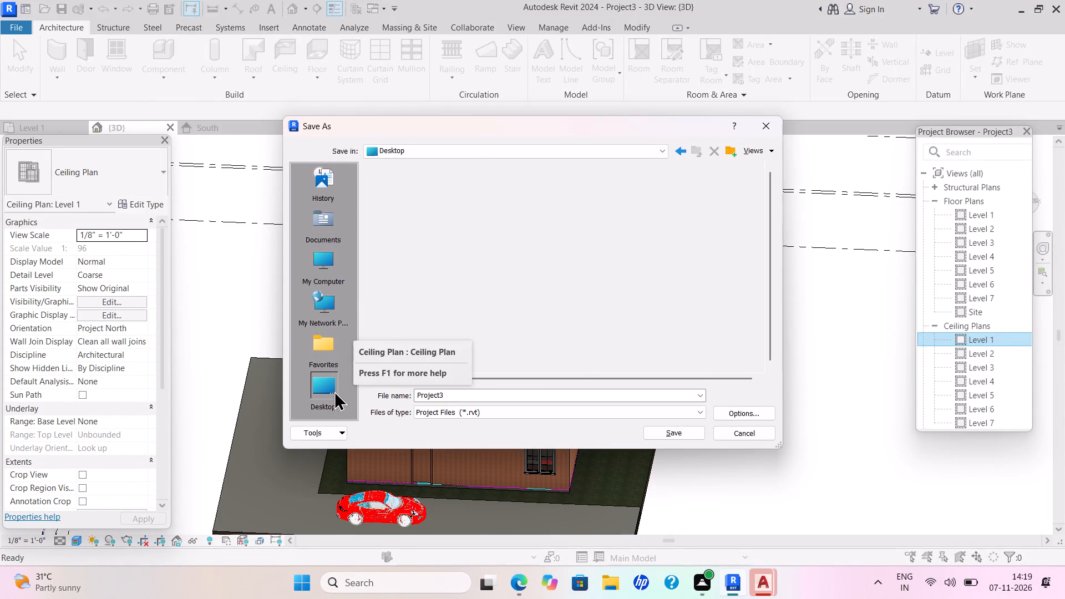
{"action": "left_click", "coordinate": [470, 398]}
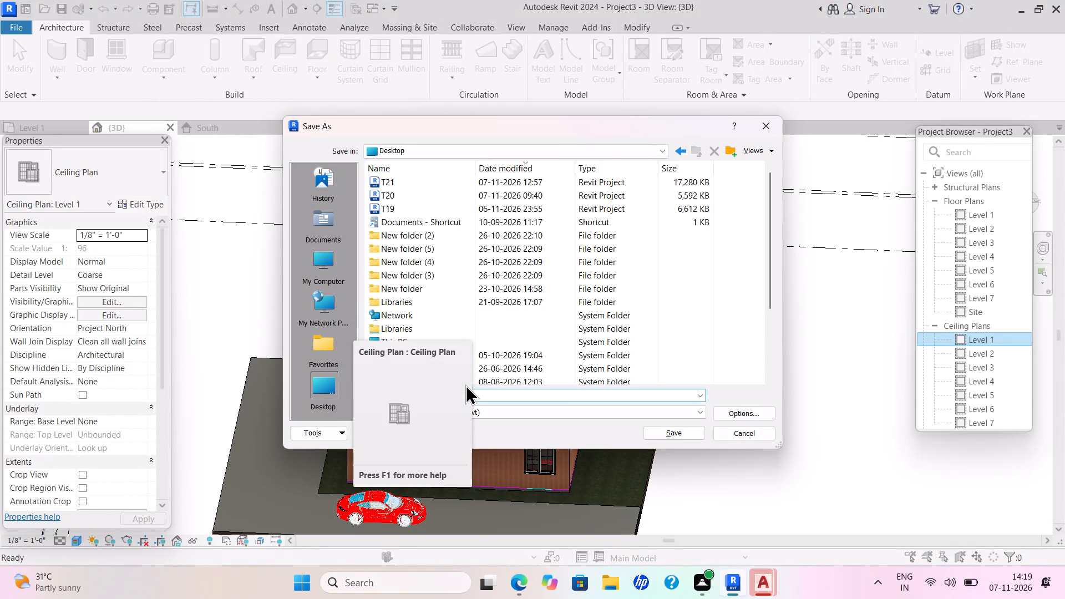
{"action": "key", "text": "BackSpace"}
{"action": "type", "text": "T22"}
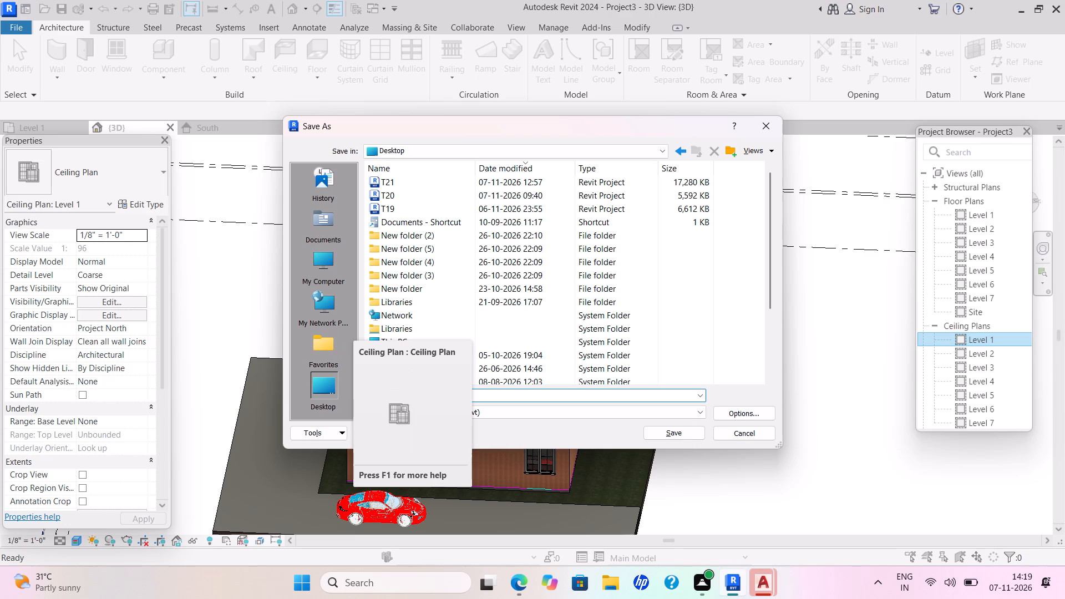
{"action": "left_click", "coordinate": [689, 435]}
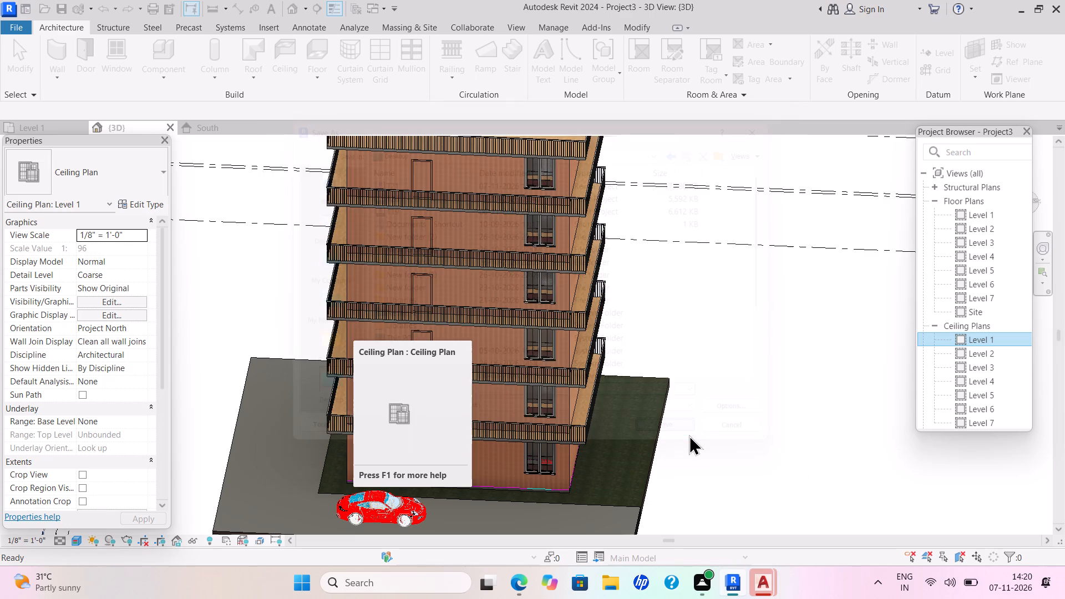
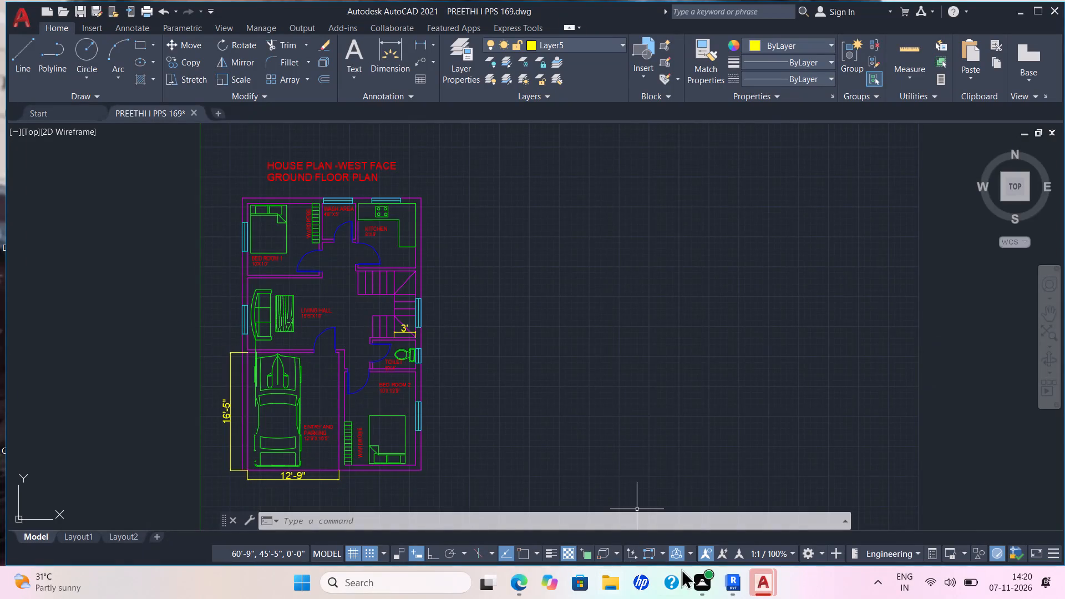
Switch to Revit and examine the whole T22 building with its site and car in the 3D view.
{"action": "left_click", "coordinate": [741, 526]}
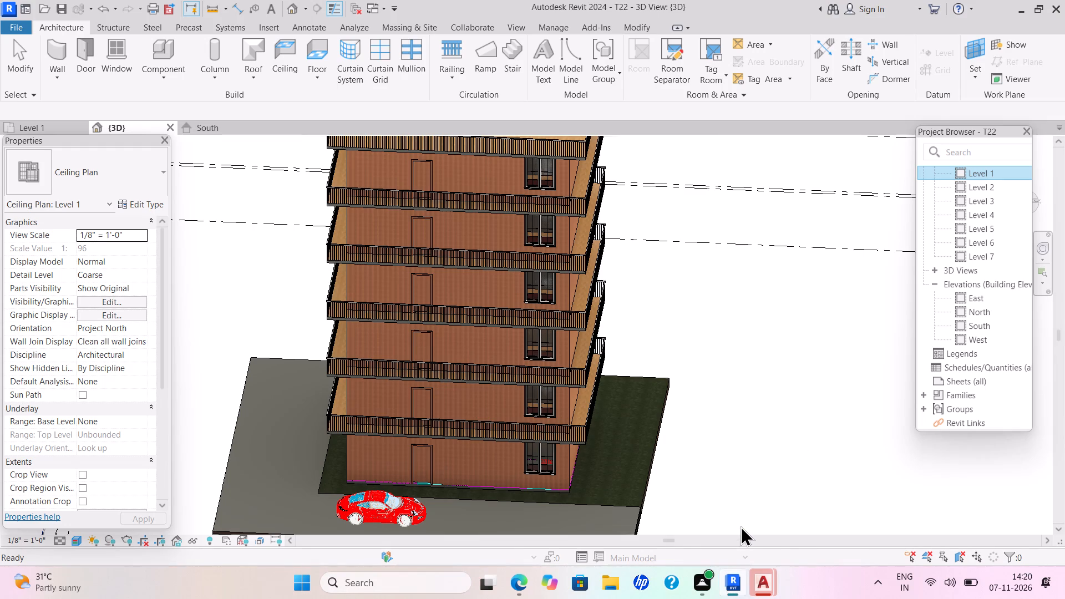
{"action": "scroll", "coordinate": [660, 427], "scroll_direction": "down", "scroll_amount": 1}
{"action": "middle_click_drag", "start_coordinate": [660, 427], "coordinate": [667, 460]}
{"action": "scroll", "coordinate": [625, 419], "scroll_direction": "down", "scroll_amount": 2}
{"action": "scroll", "coordinate": [625, 419], "scroll_direction": "up", "scroll_amount": 1}
{"action": "middle_click_drag", "start_coordinate": [623, 421], "coordinate": [630, 437]}
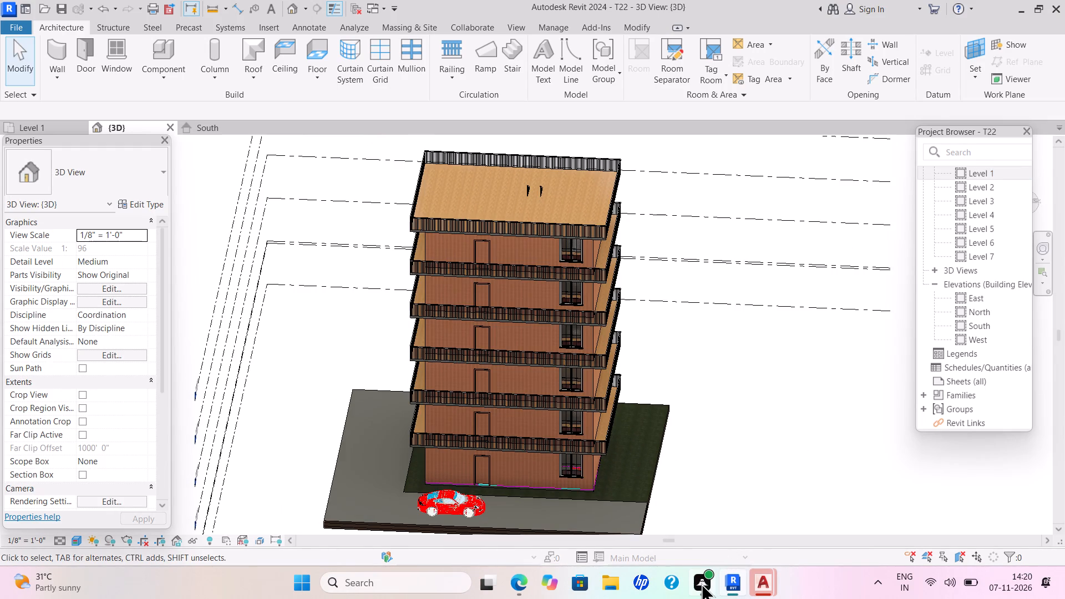